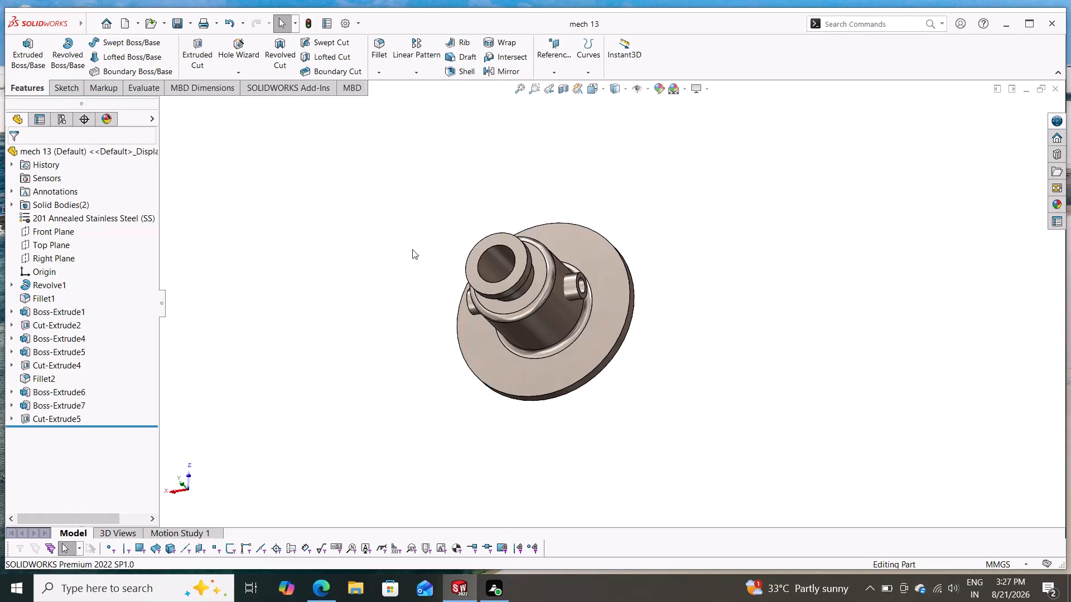
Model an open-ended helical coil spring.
Create a new part document.
click(128, 17)
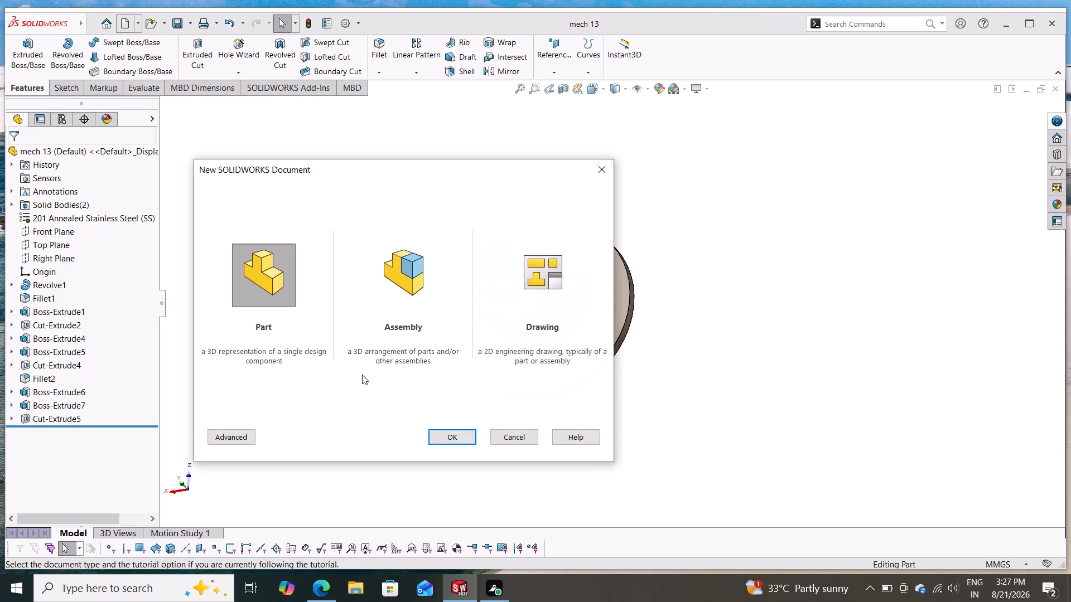
click(454, 437)
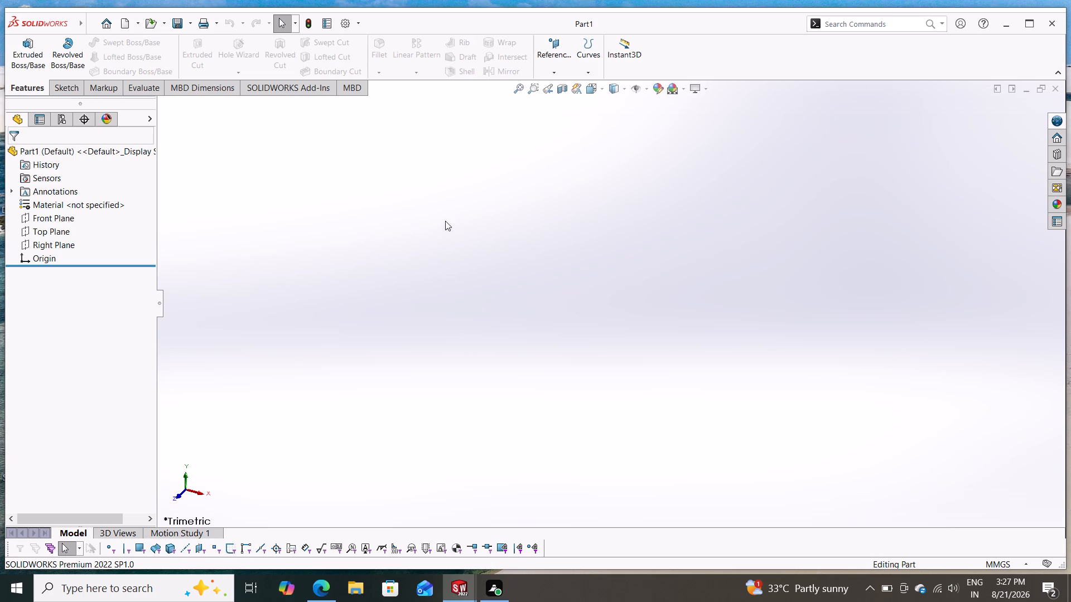
Sketch a circle of about 26 mm radius on the Front Plane, centred on the origin.
click(41, 221)
click(56, 201)
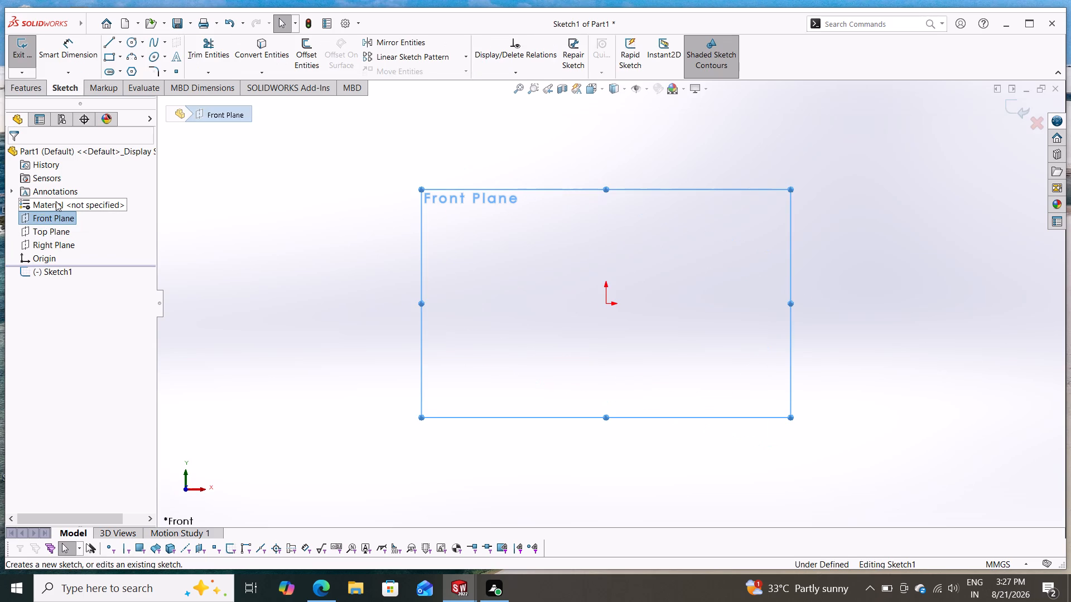
click(134, 43)
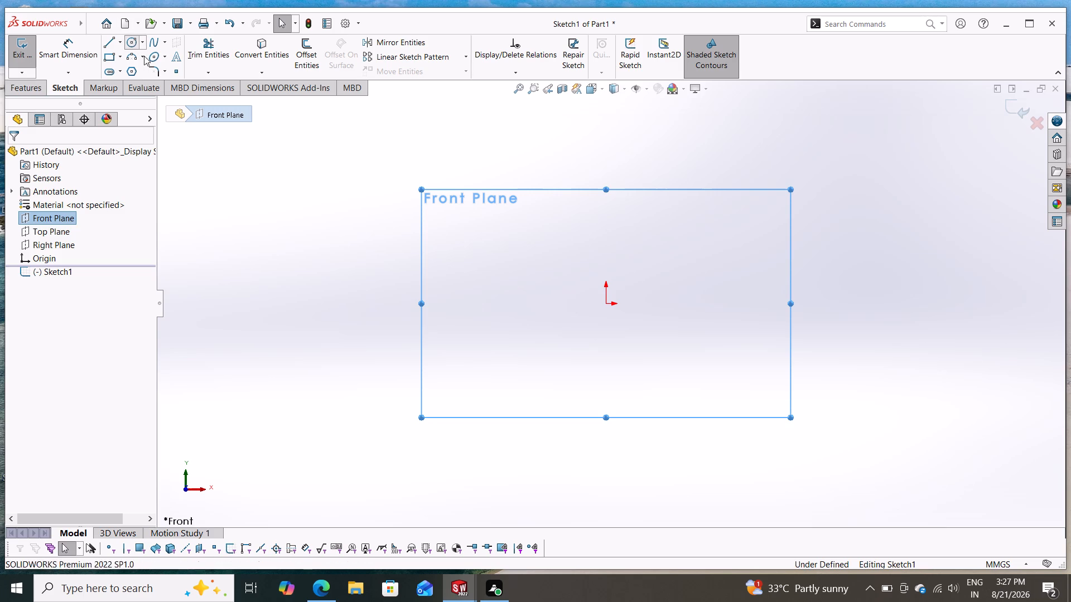
click(607, 307)
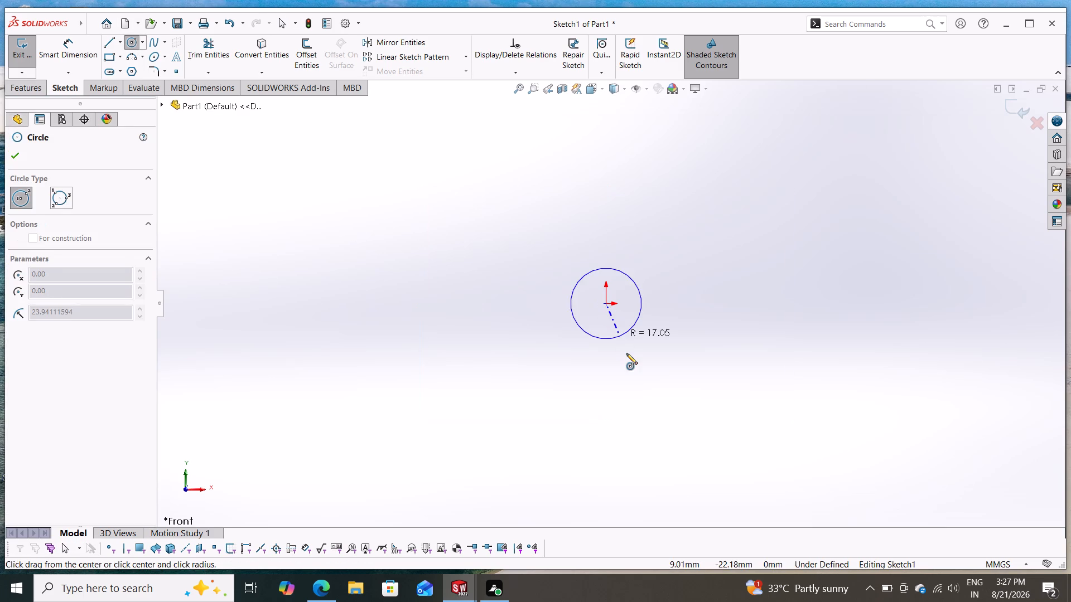
click(626, 353)
Dimension the circle with a diameter of 3 mm.
click(71, 54)
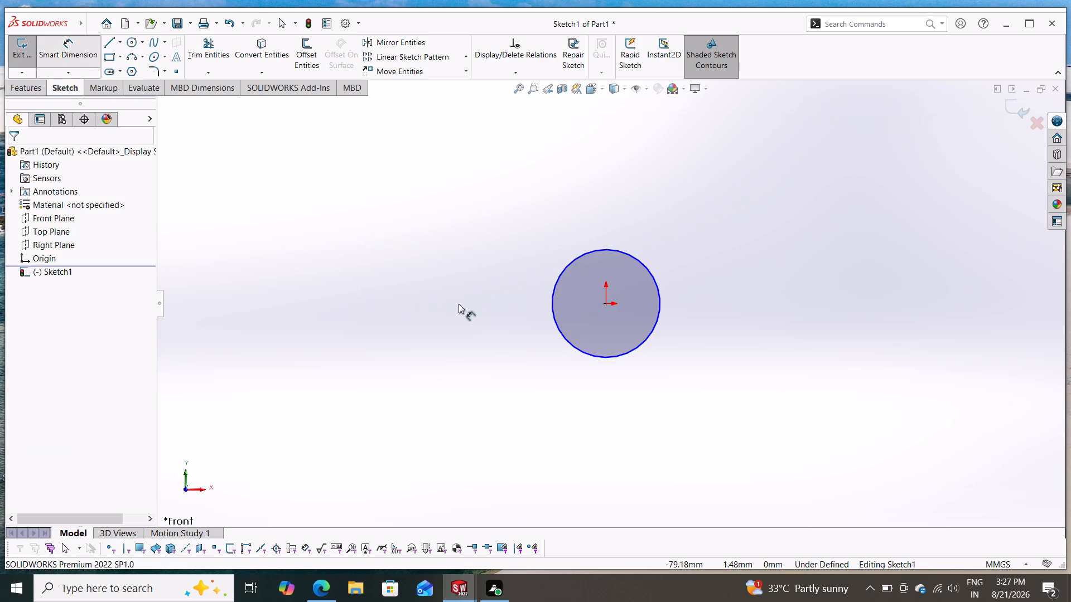
click(653, 272)
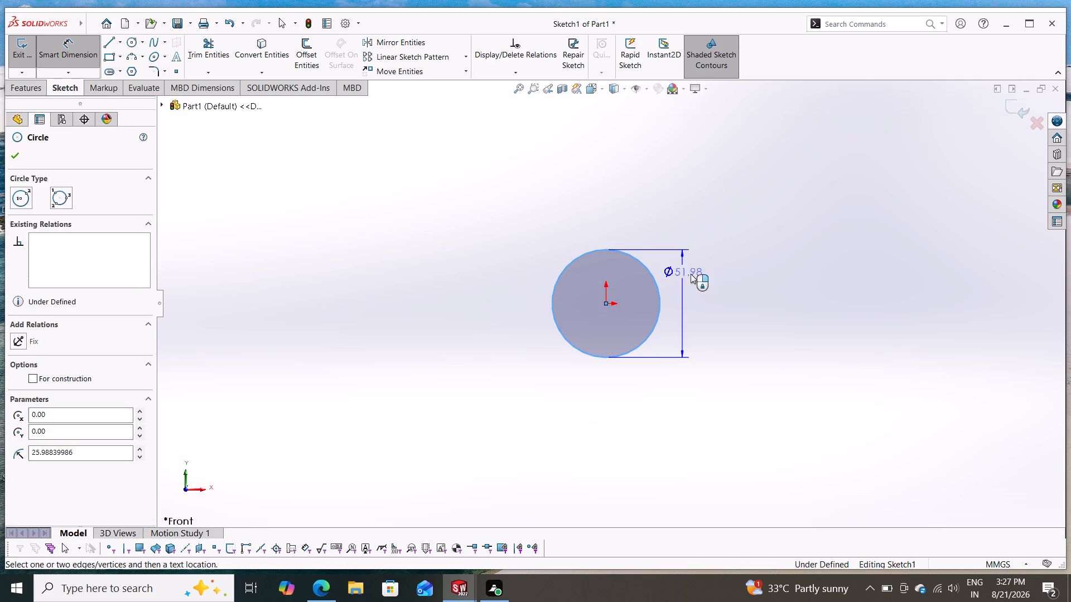
click(703, 298)
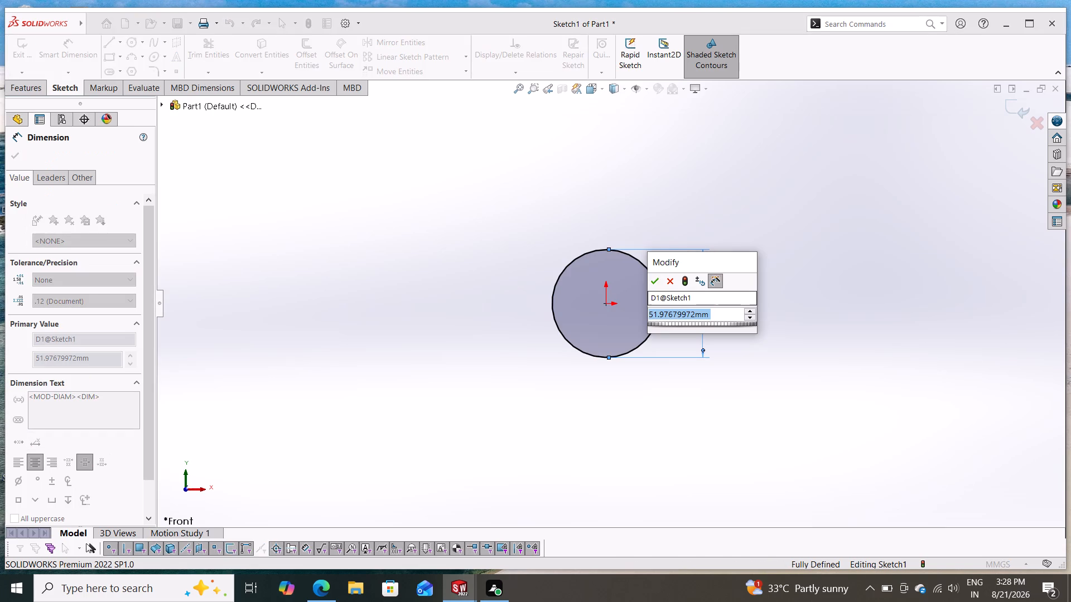
key(3)
key(Return)
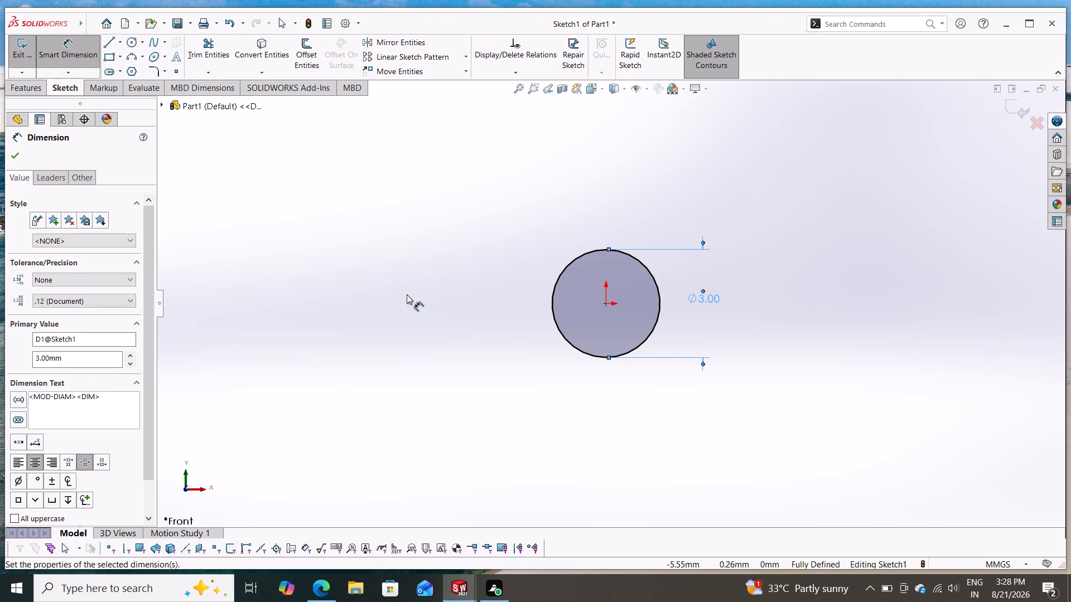
key(Escape)
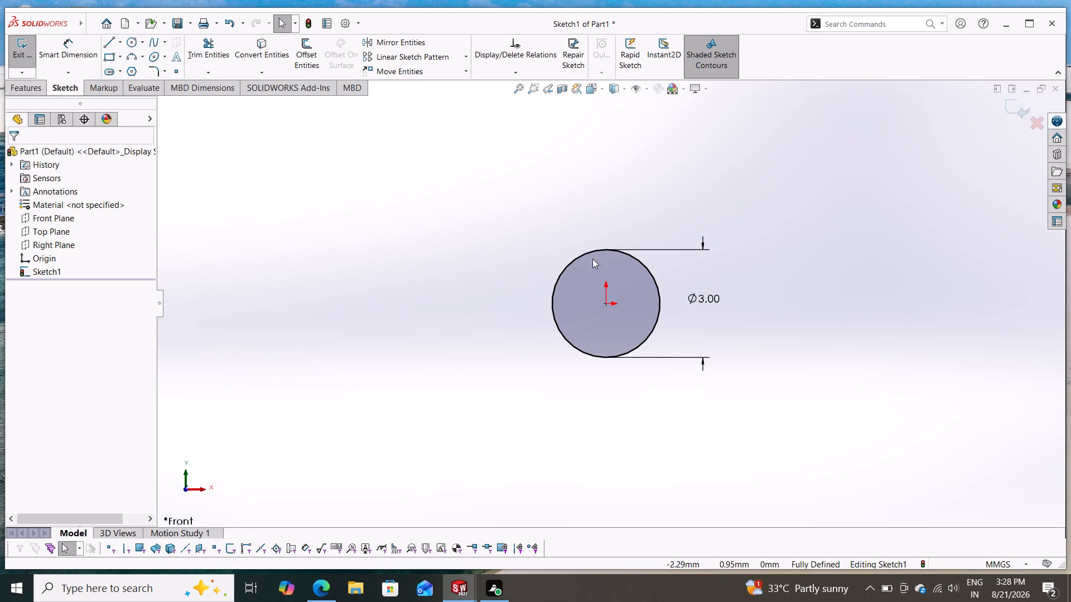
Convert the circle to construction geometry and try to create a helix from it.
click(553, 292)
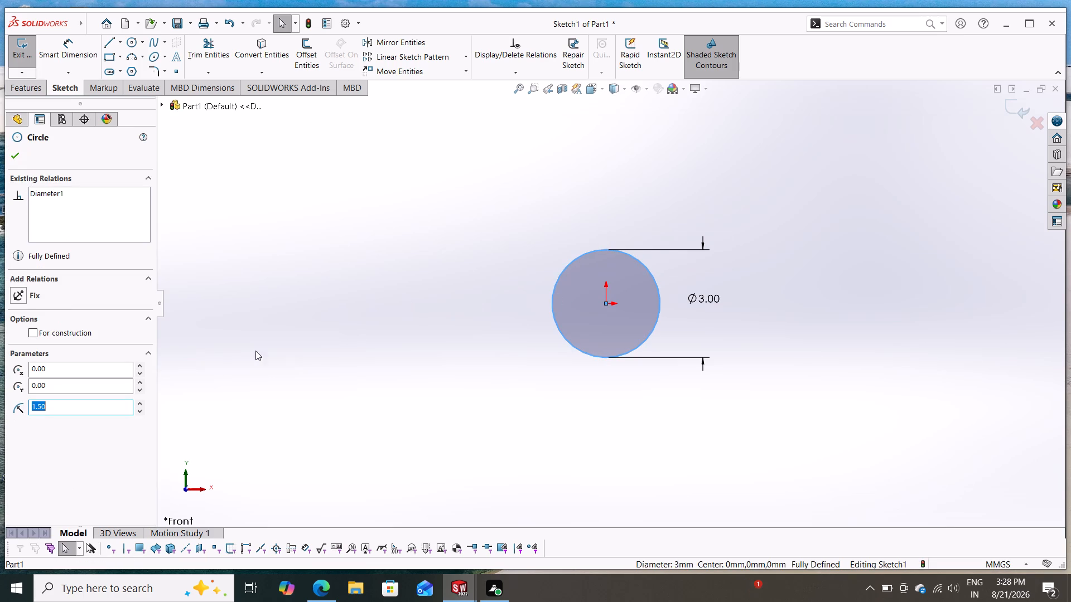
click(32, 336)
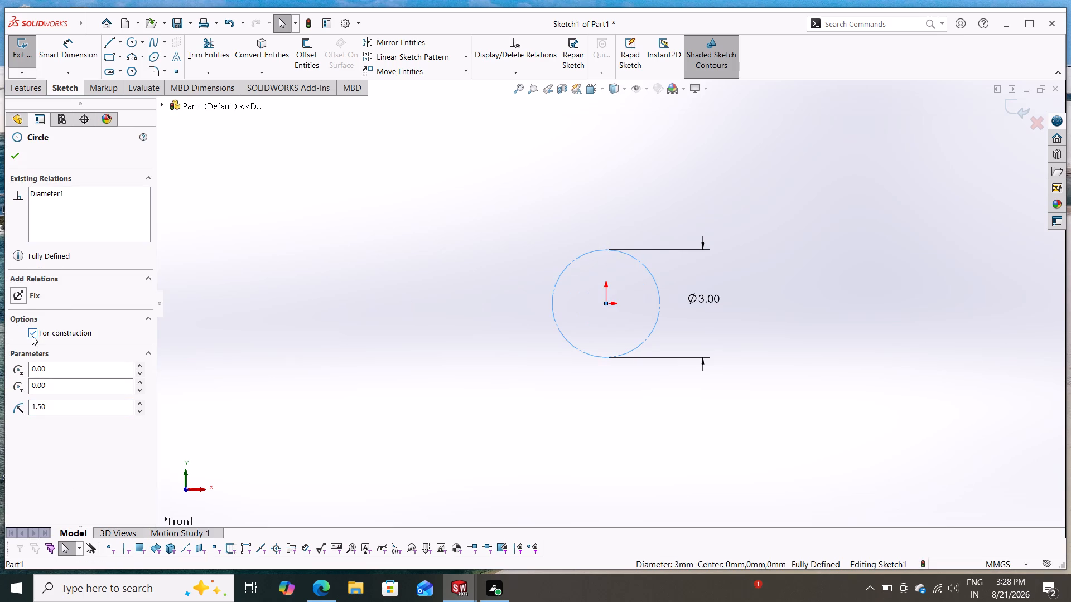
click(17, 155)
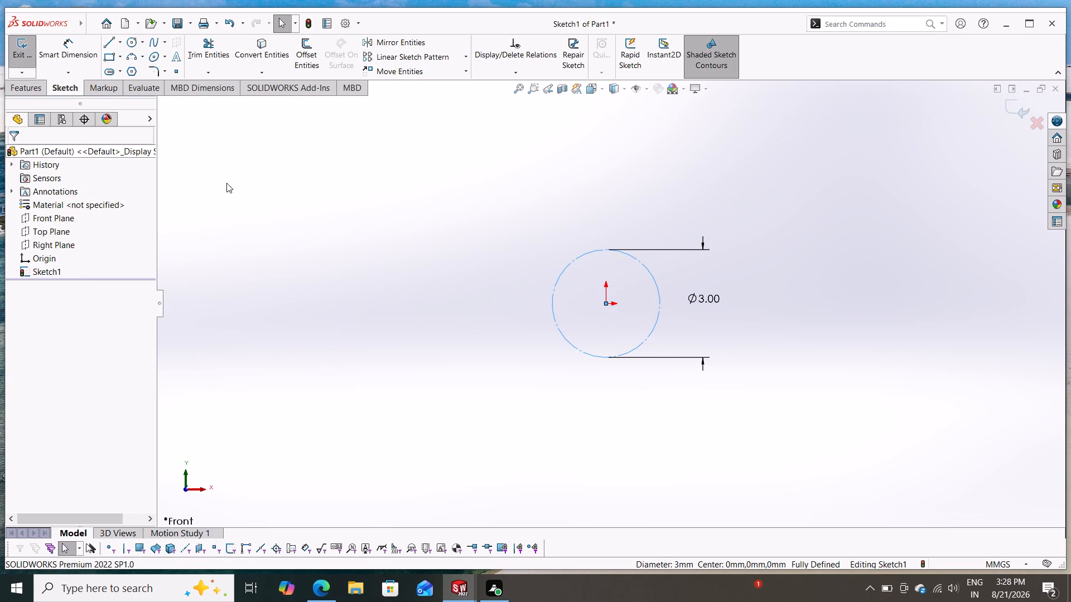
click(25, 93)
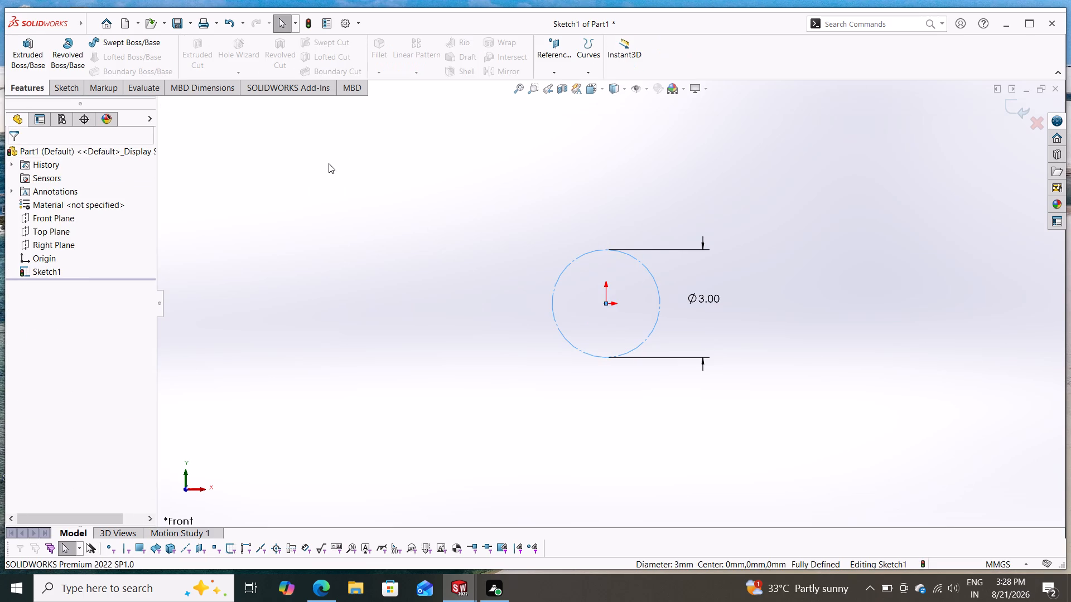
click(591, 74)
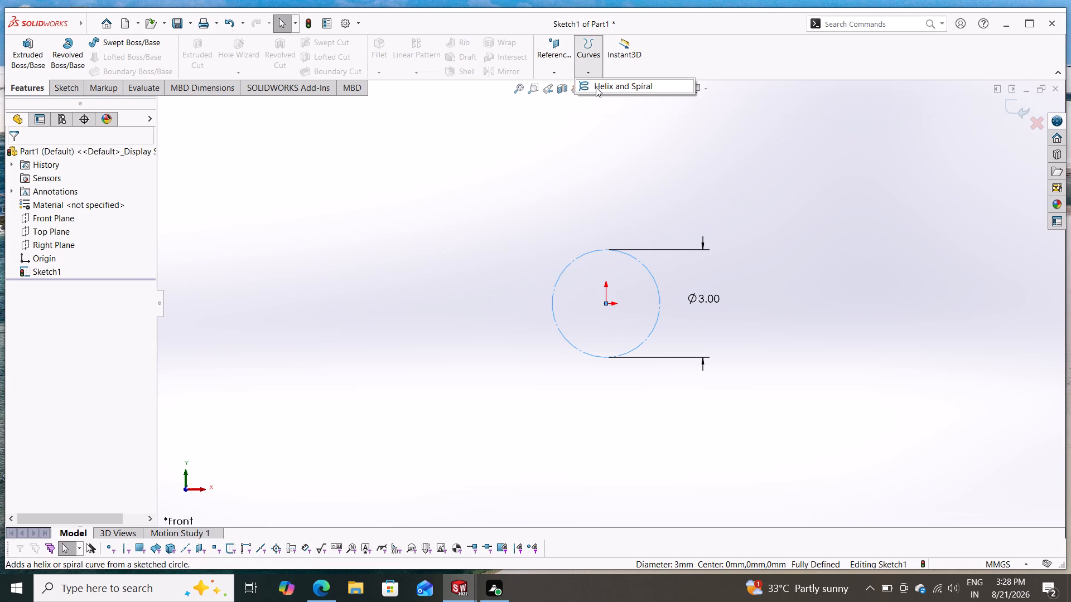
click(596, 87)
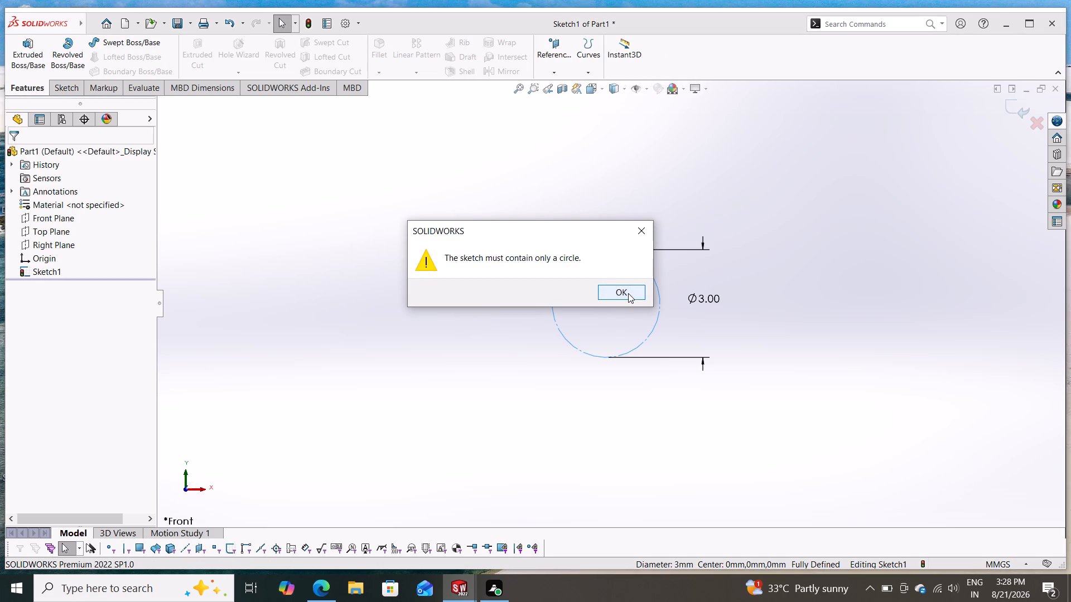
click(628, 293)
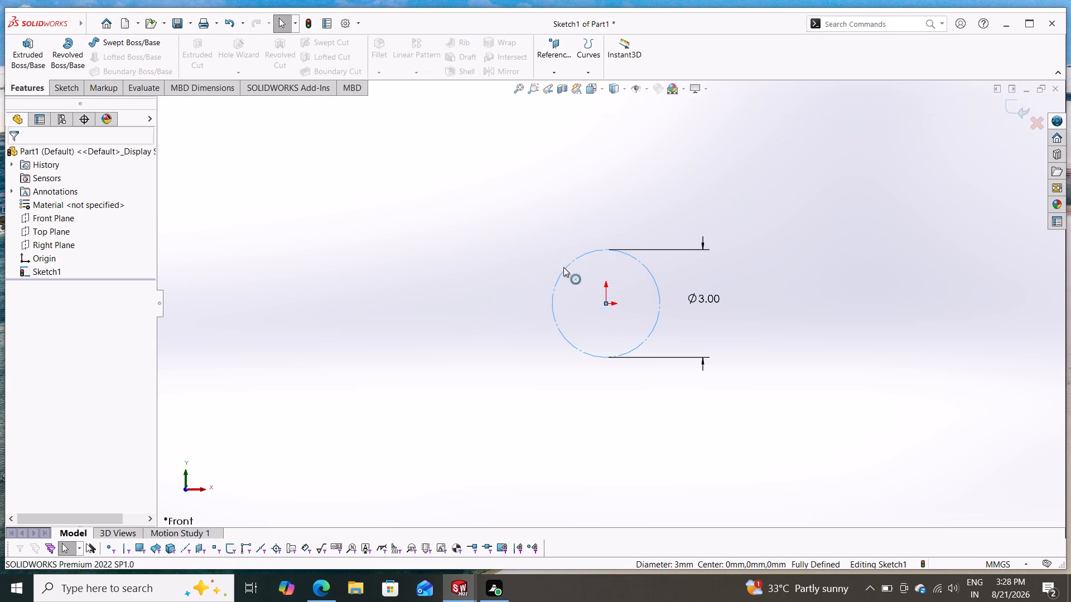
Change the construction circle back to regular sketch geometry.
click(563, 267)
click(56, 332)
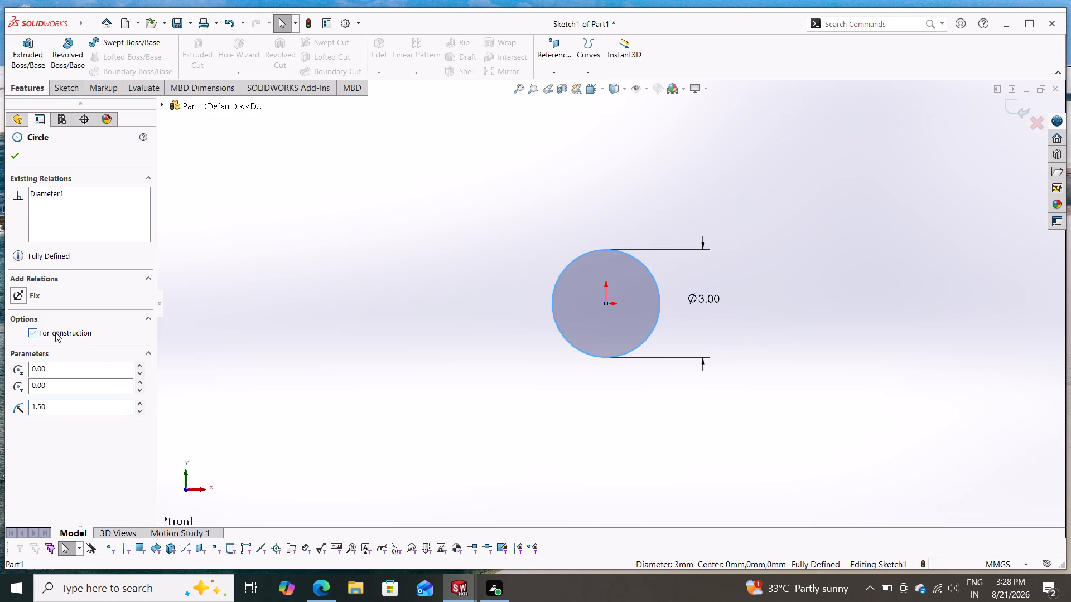
Start a helix from the 3 mm circle, defined by Height and Revolution, with a height of 50 mm.
click(20, 86)
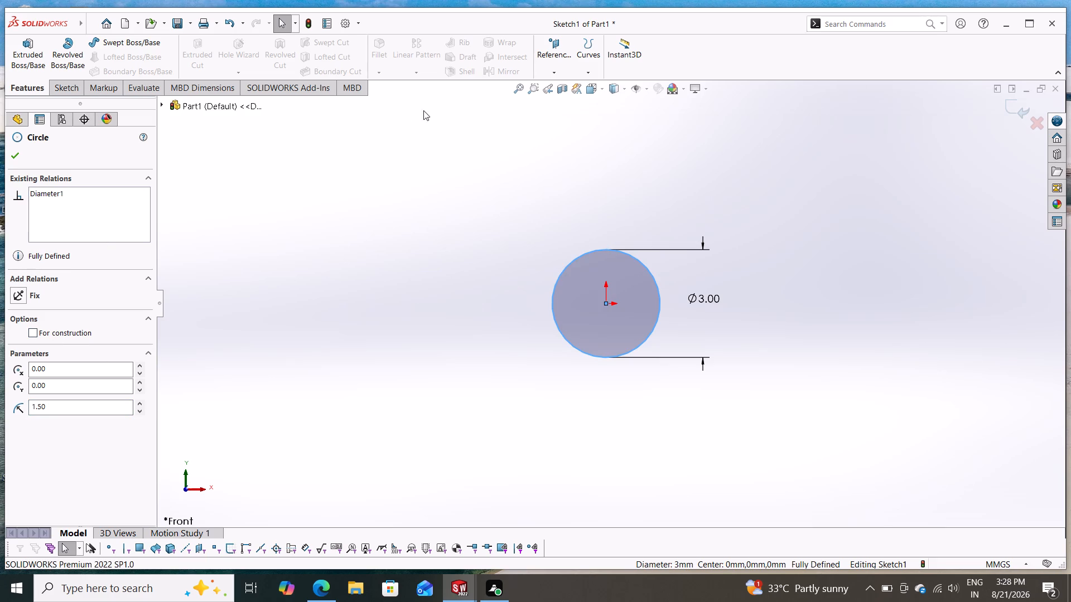
click(590, 73)
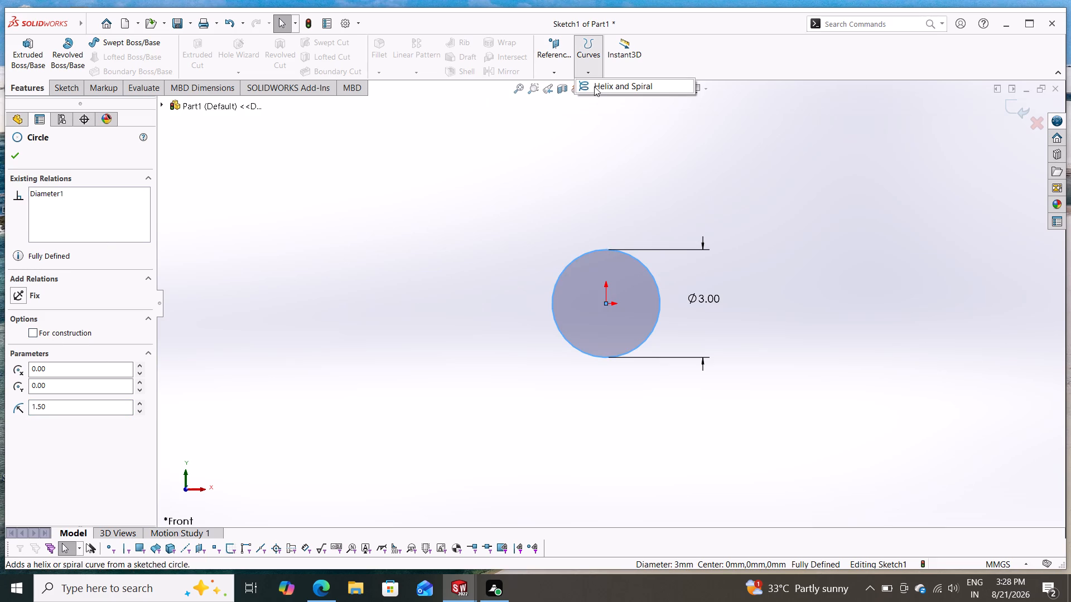
click(594, 86)
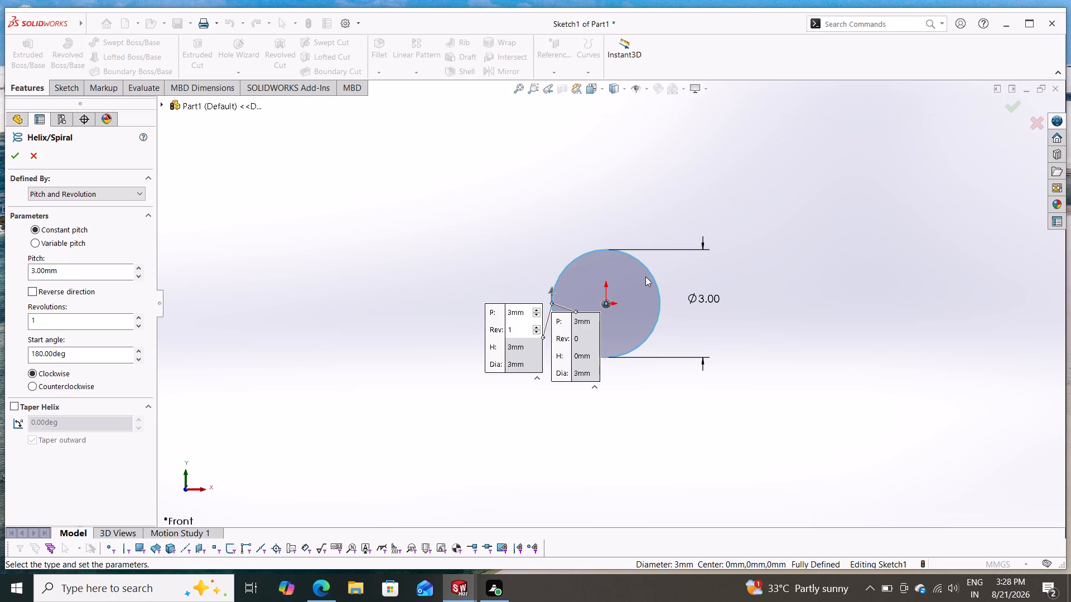
middle_drag(654, 210, 626, 264)
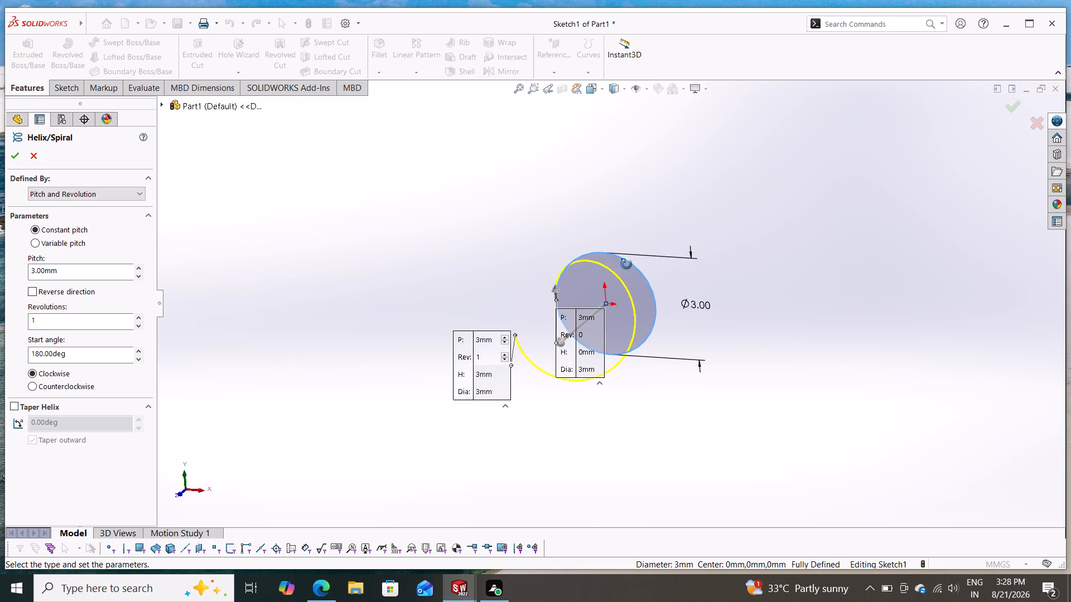
middle_drag(626, 264, 592, 247)
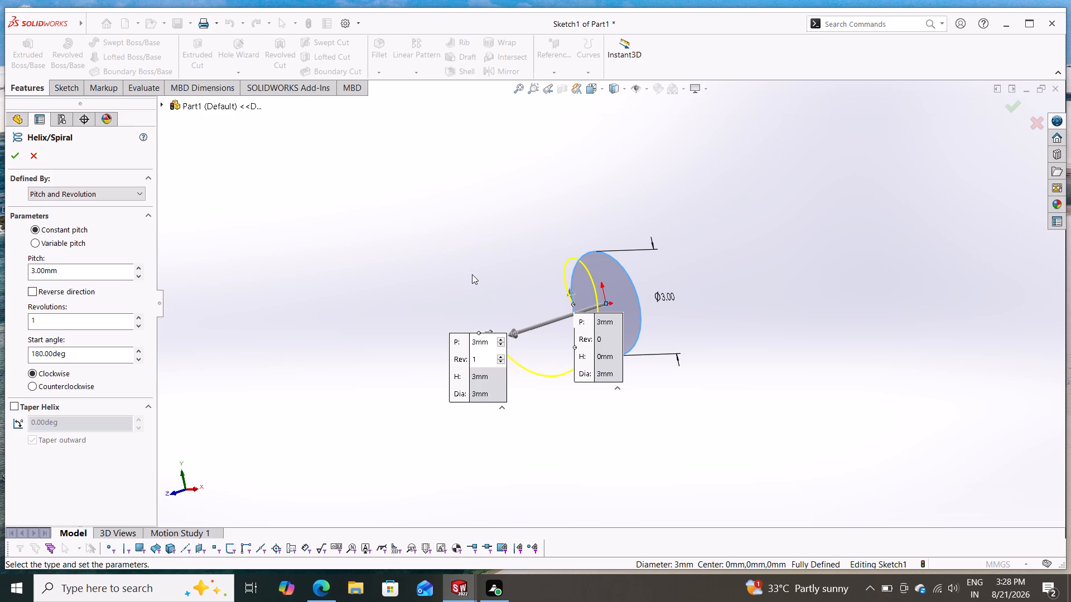
click(79, 187)
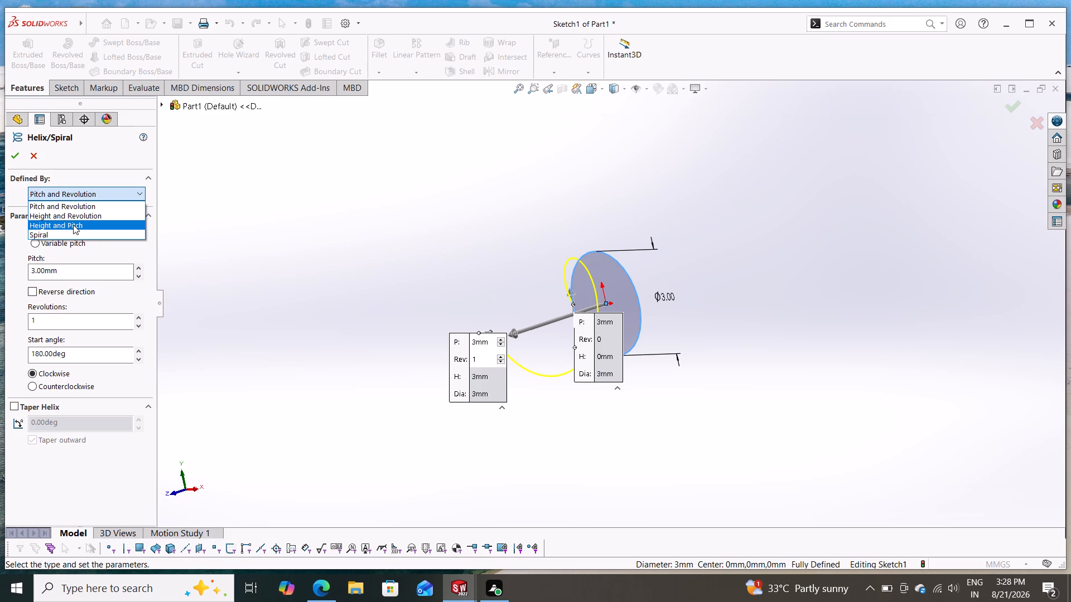
click(73, 225)
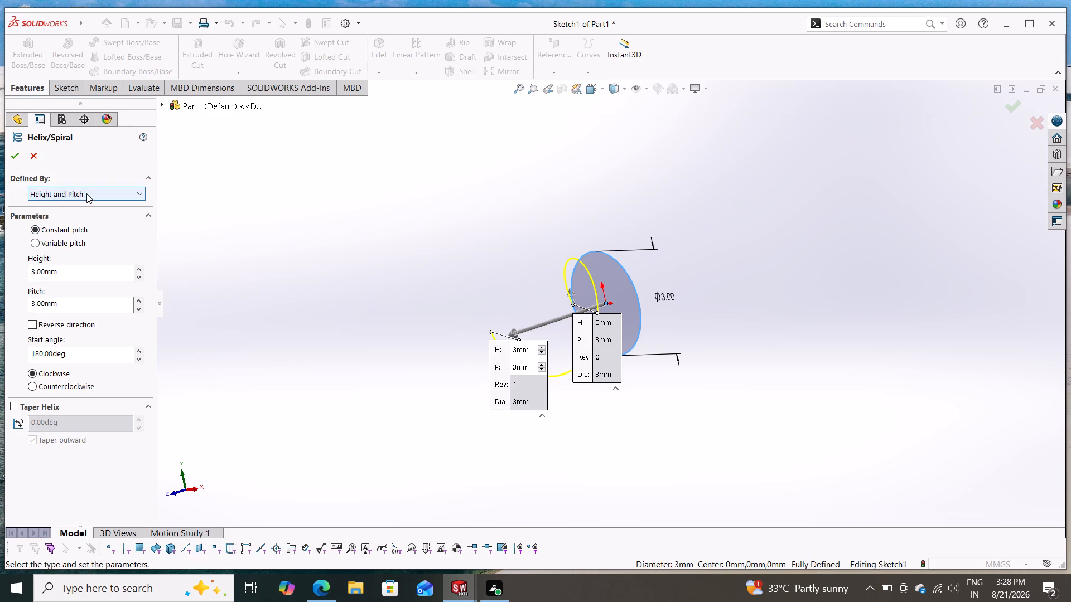
click(86, 193)
click(84, 213)
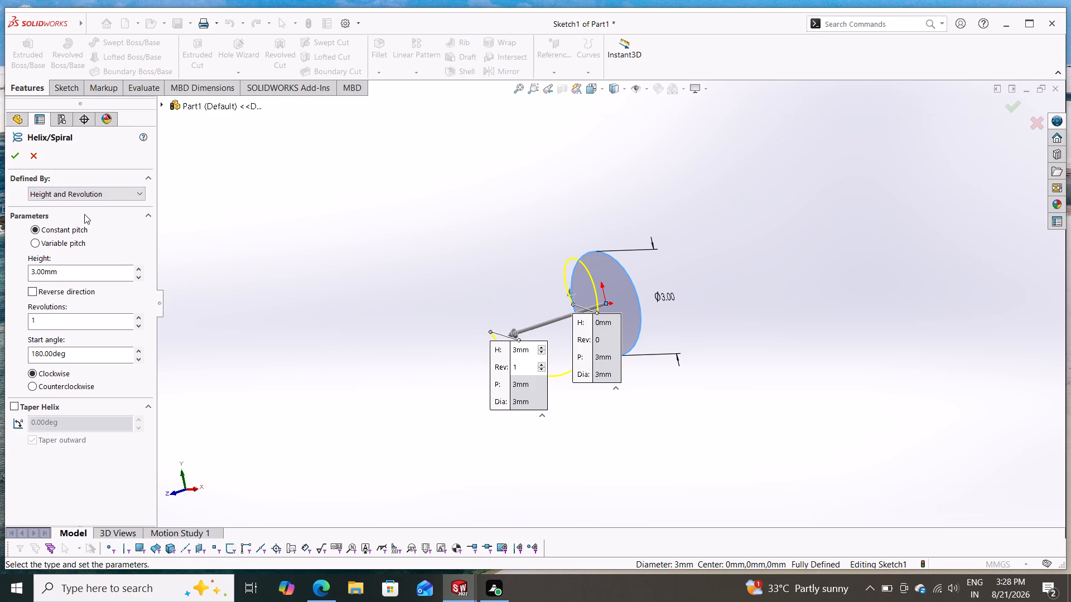
drag(71, 278, 0, 292)
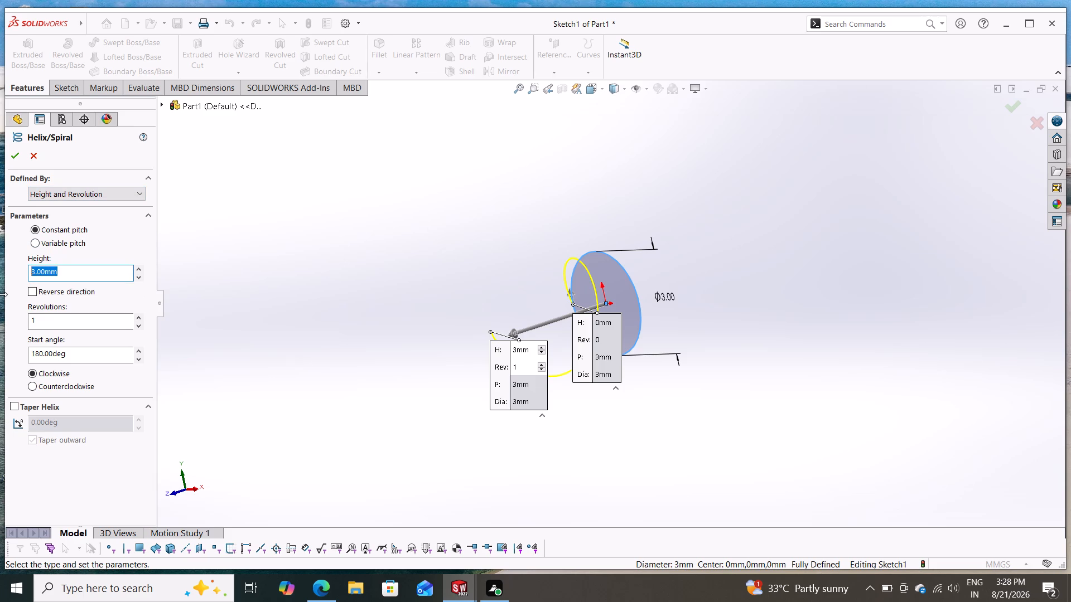
text(50)
key(Return)
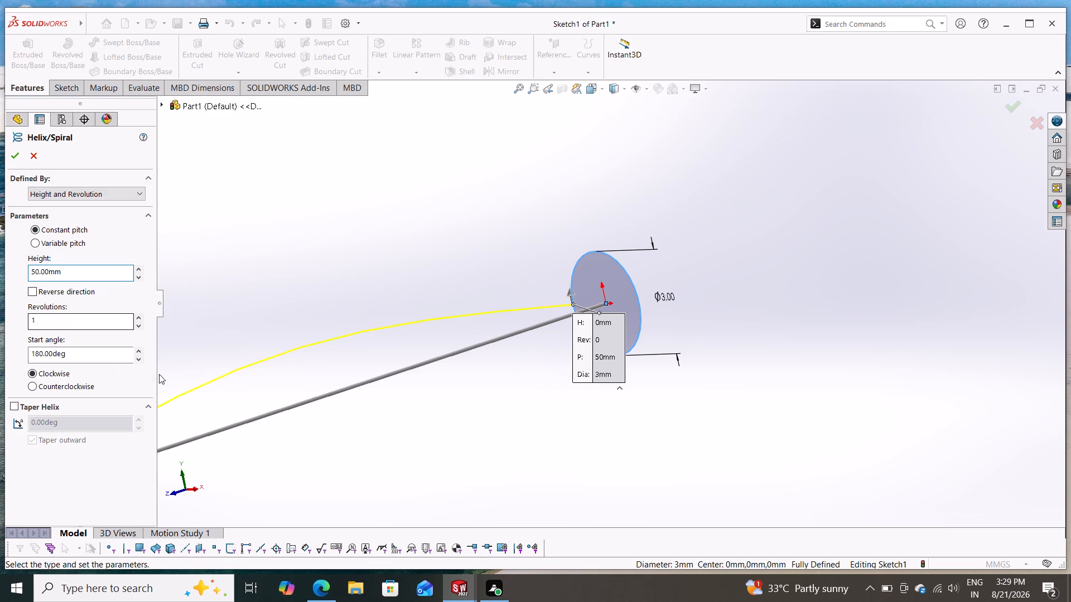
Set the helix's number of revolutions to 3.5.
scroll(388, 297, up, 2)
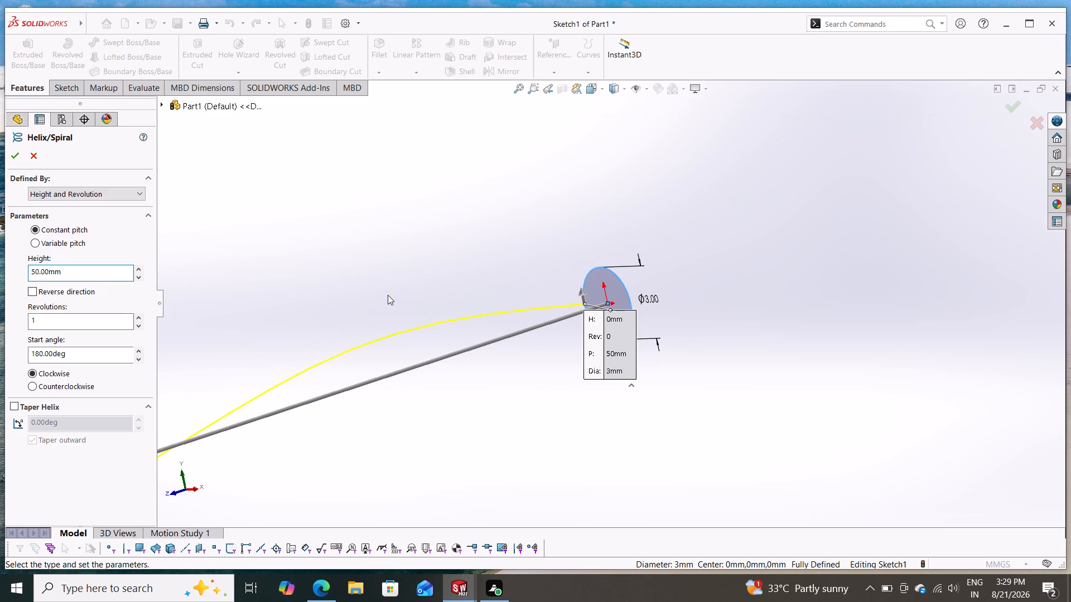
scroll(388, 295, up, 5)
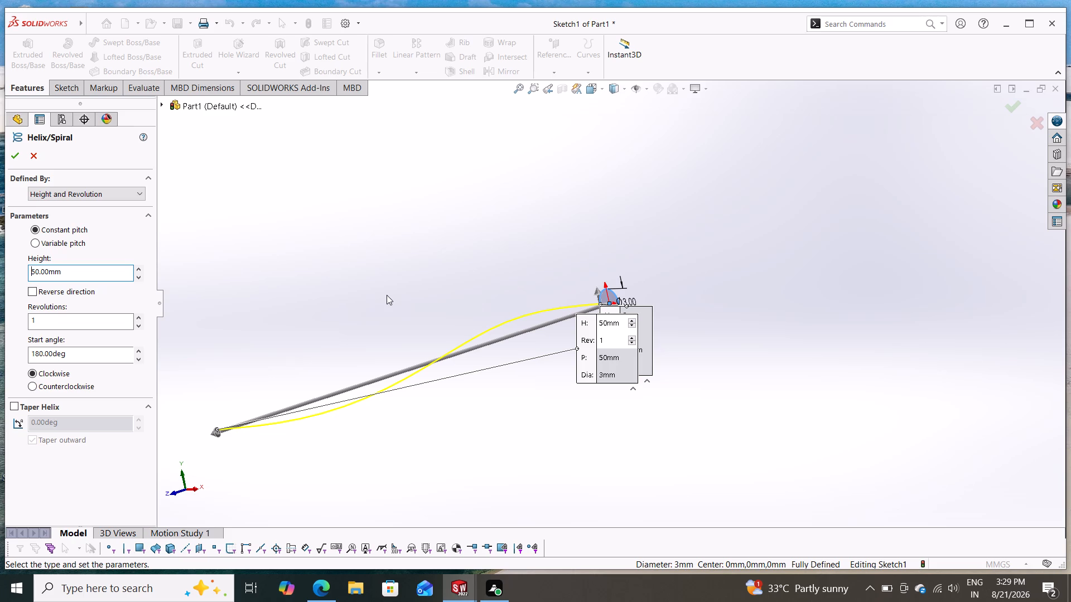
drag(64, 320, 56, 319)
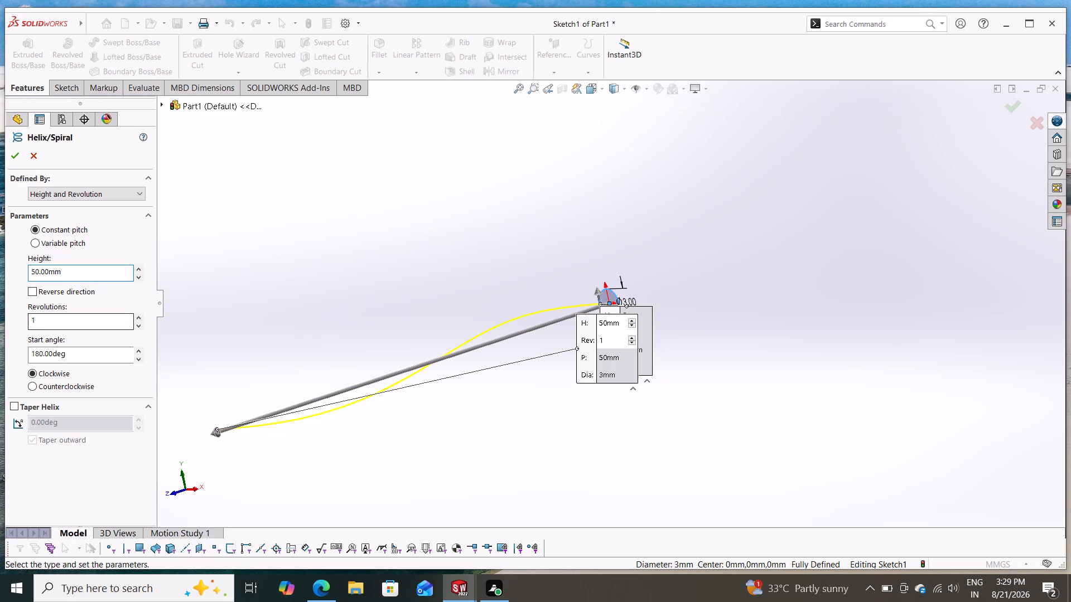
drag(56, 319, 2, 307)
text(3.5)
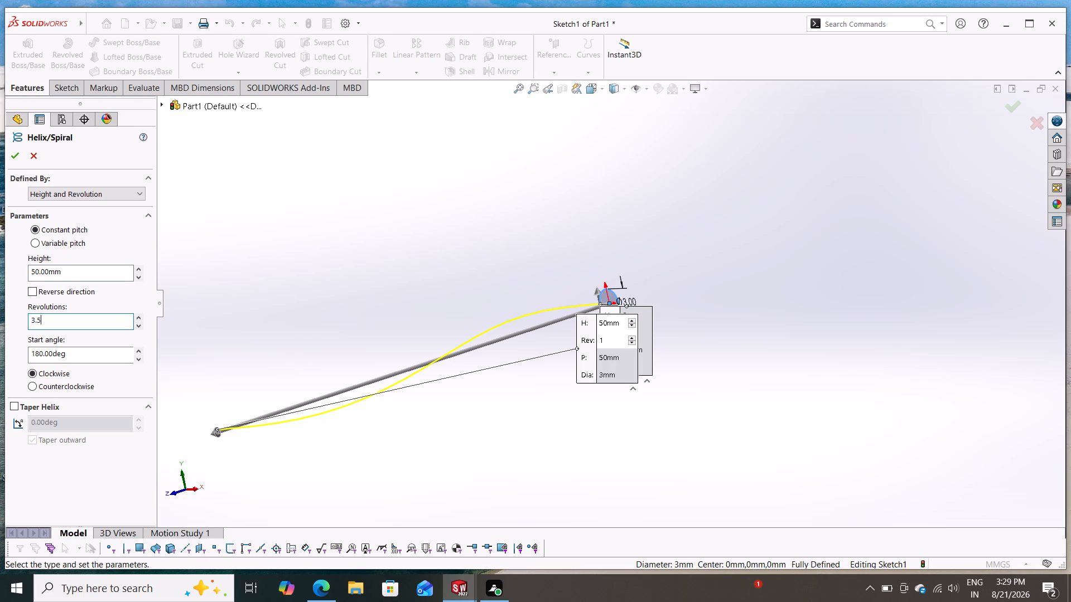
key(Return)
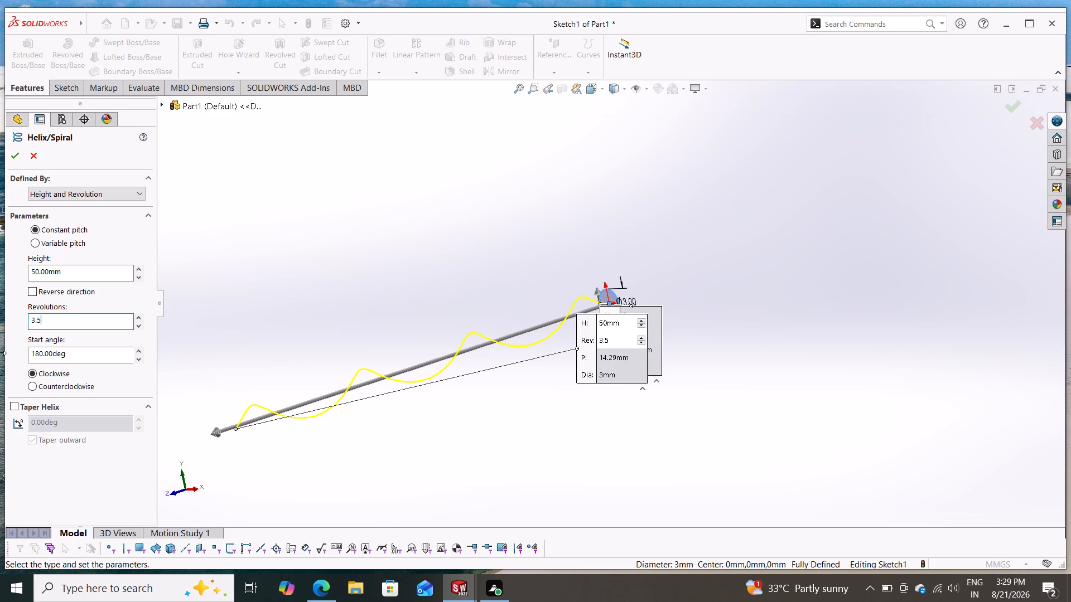
Set the helix's number of revolutions to 3.
key(BackSpace)
key(BackSpace)
key(Return)
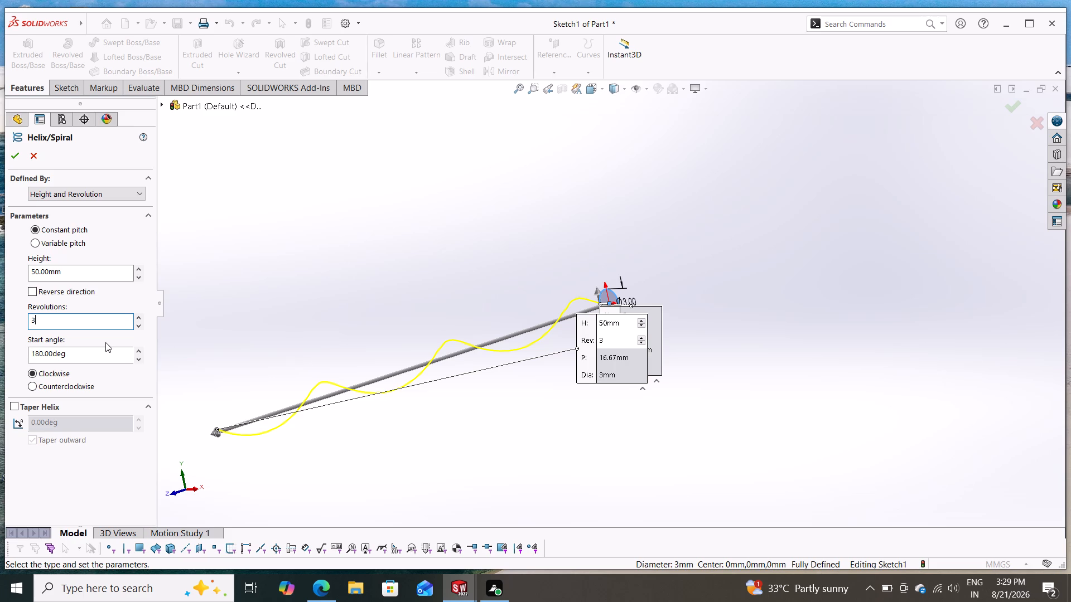
Set the helix's start angle to 0 degrees and finish the helix.
drag(83, 355, 0, 352)
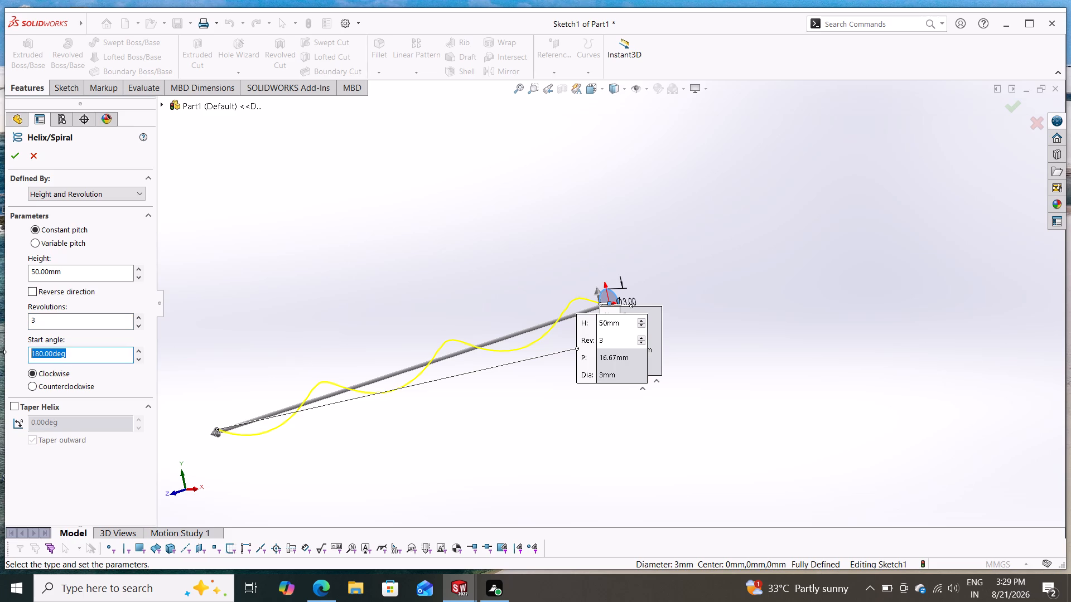
key(0)
key(Return)
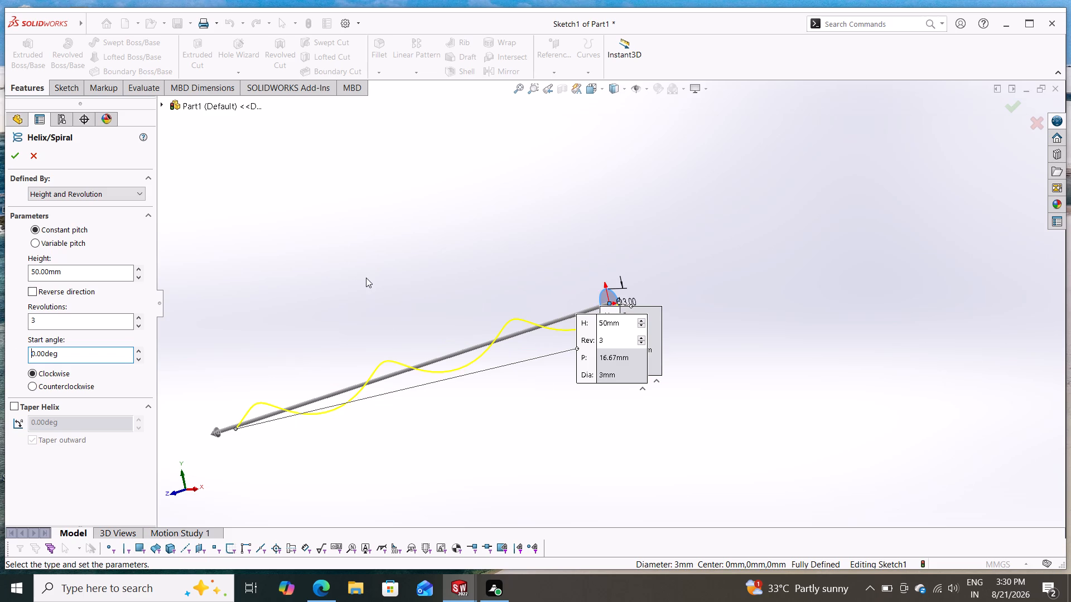
scroll(366, 278, down, 2)
middle_drag(348, 299, 372, 220)
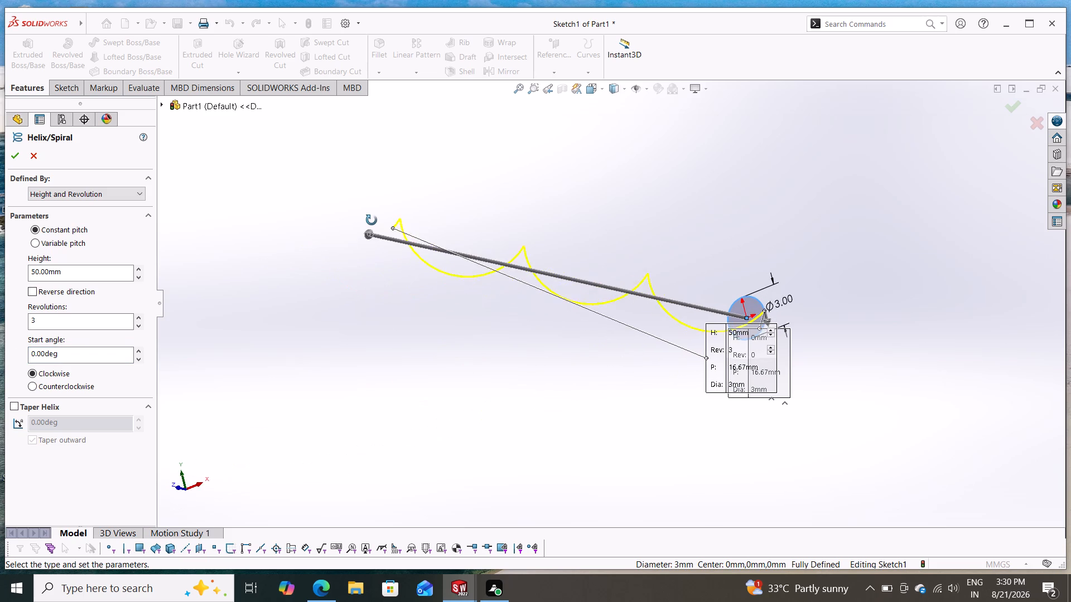
middle_drag(372, 220, 359, 238)
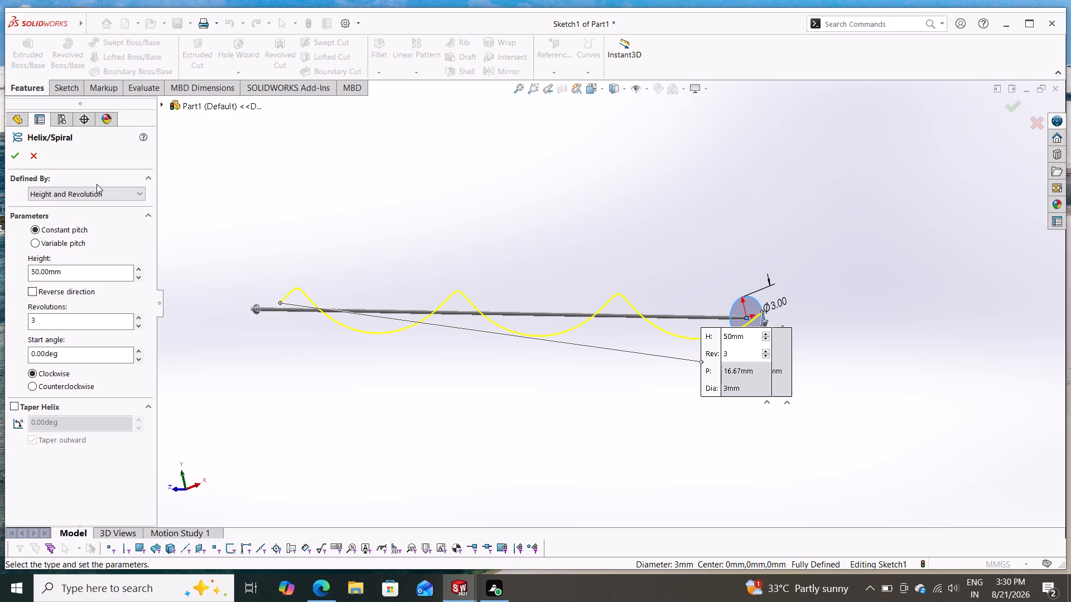
click(17, 155)
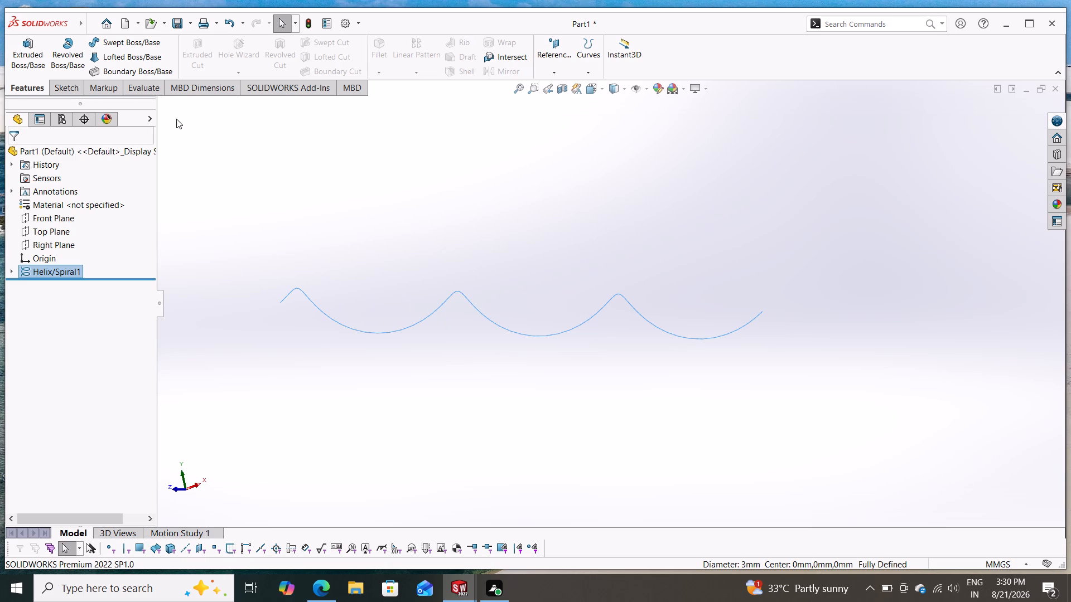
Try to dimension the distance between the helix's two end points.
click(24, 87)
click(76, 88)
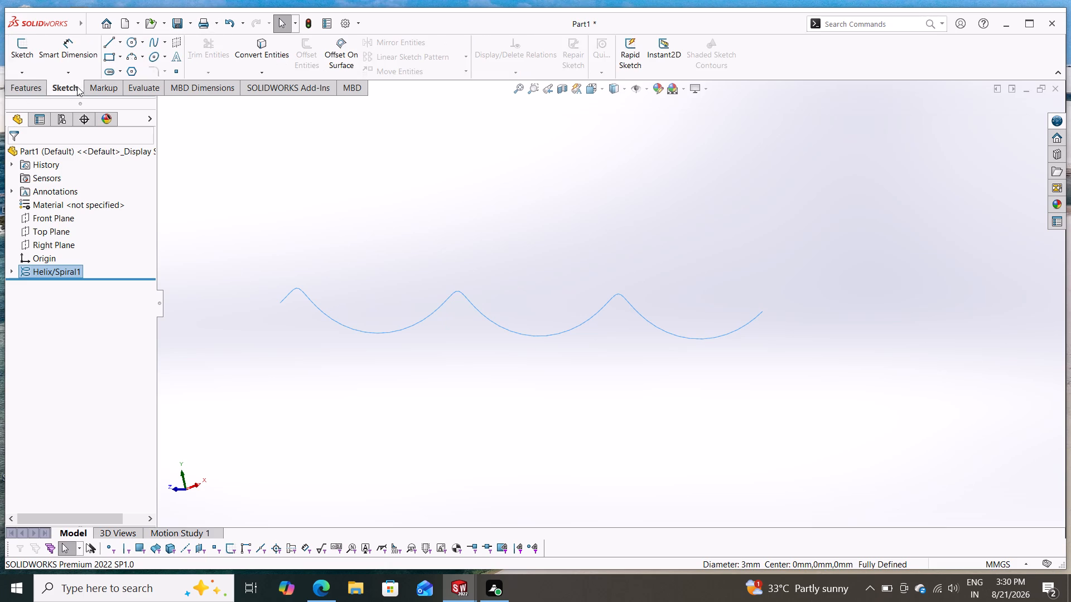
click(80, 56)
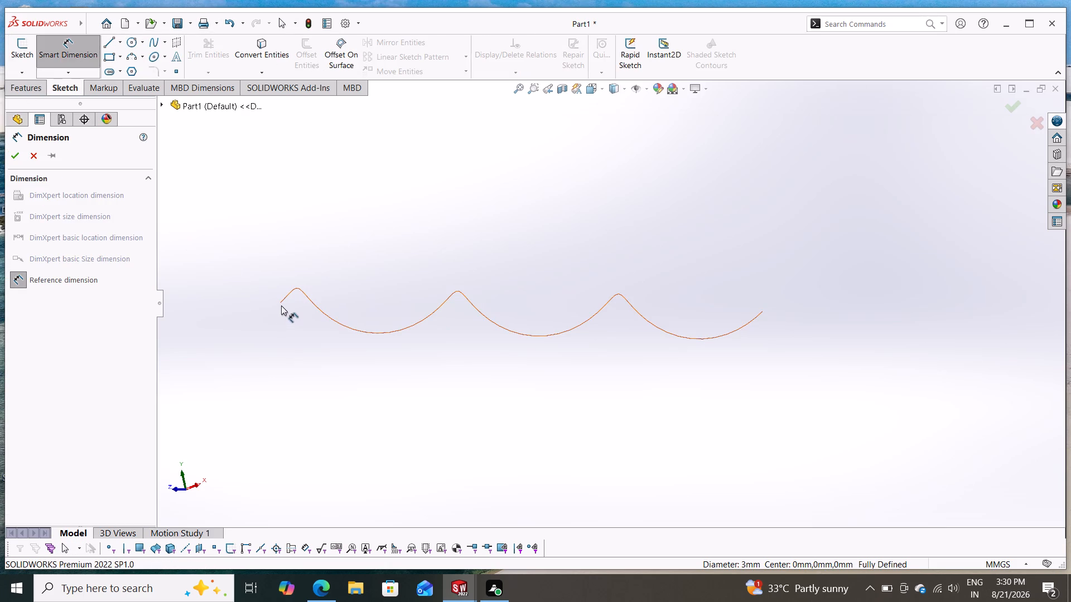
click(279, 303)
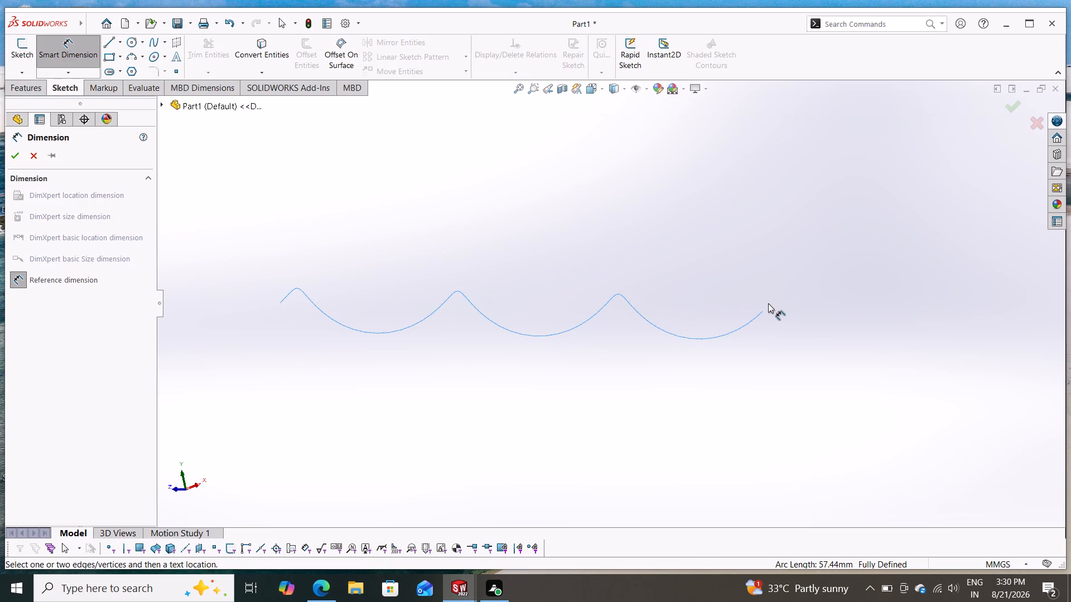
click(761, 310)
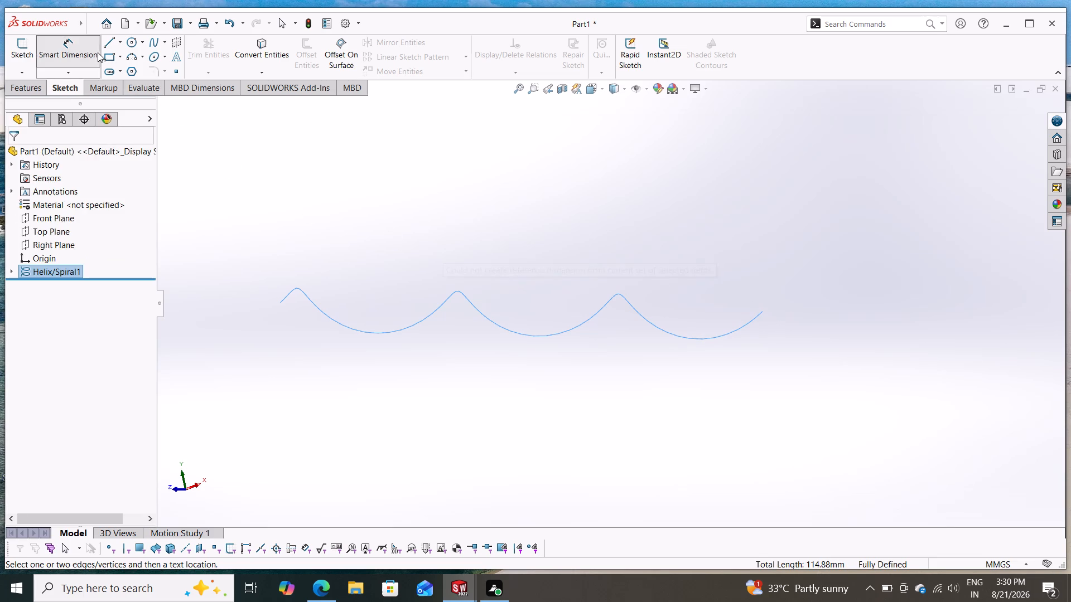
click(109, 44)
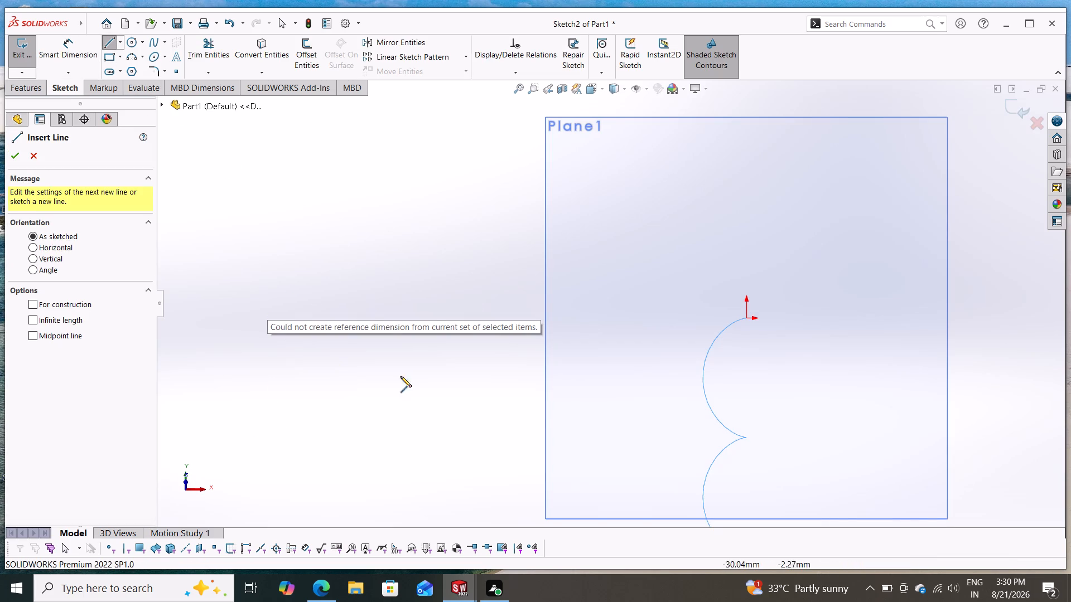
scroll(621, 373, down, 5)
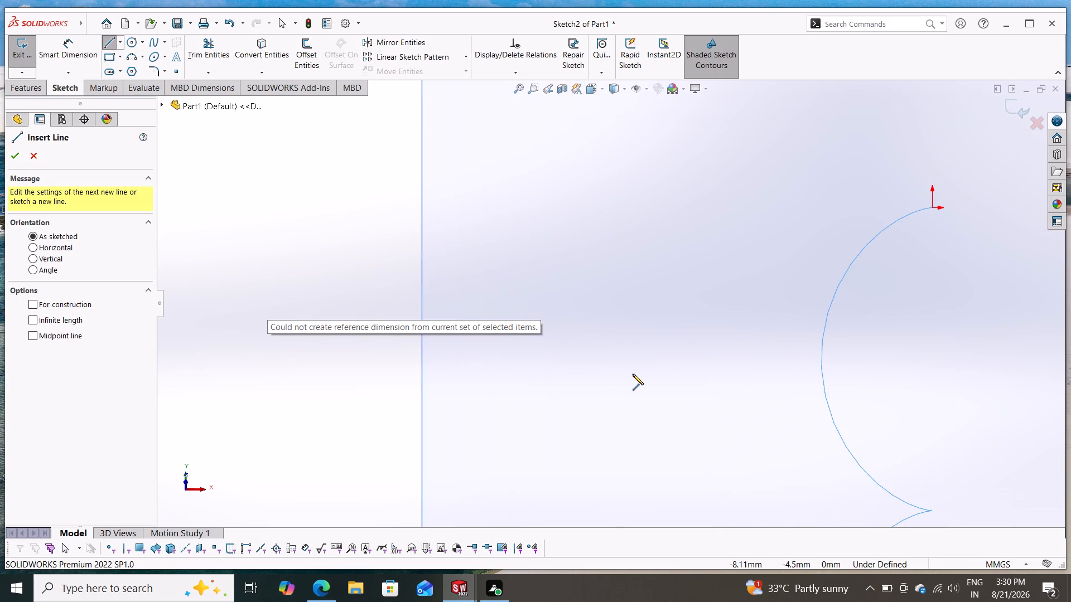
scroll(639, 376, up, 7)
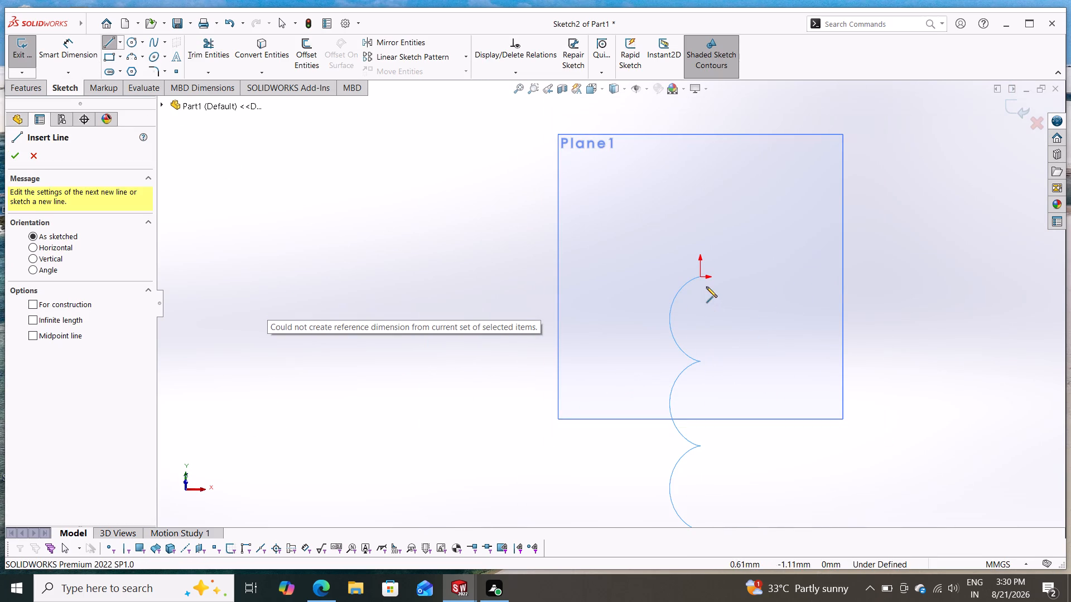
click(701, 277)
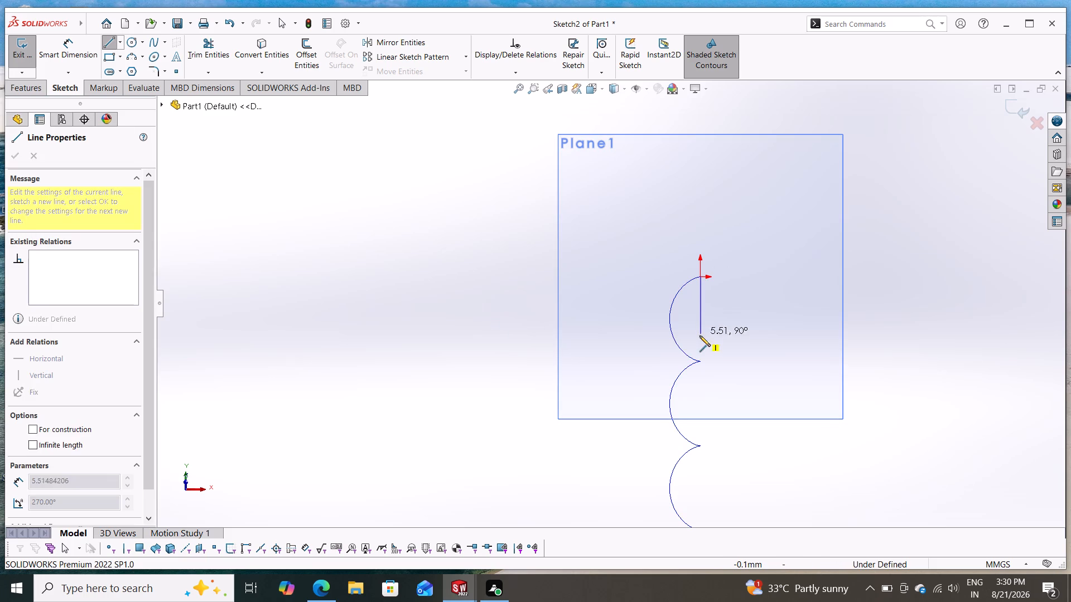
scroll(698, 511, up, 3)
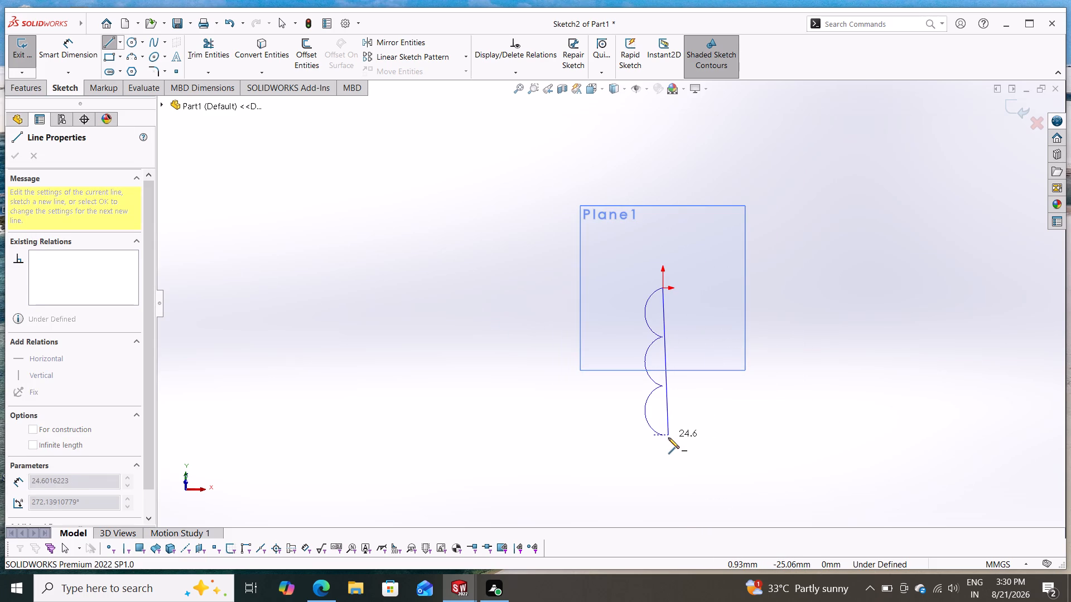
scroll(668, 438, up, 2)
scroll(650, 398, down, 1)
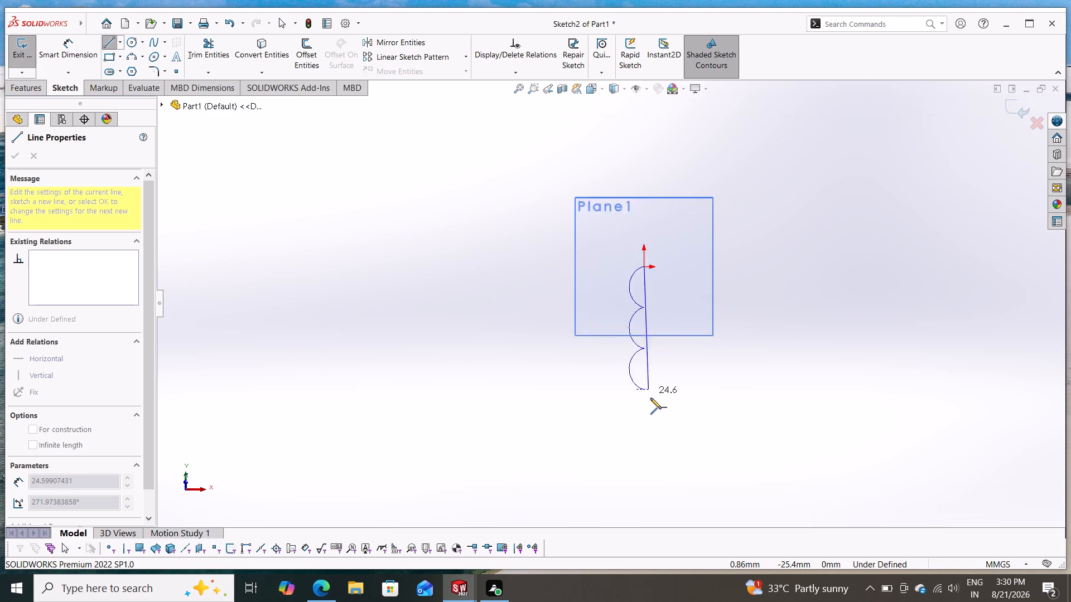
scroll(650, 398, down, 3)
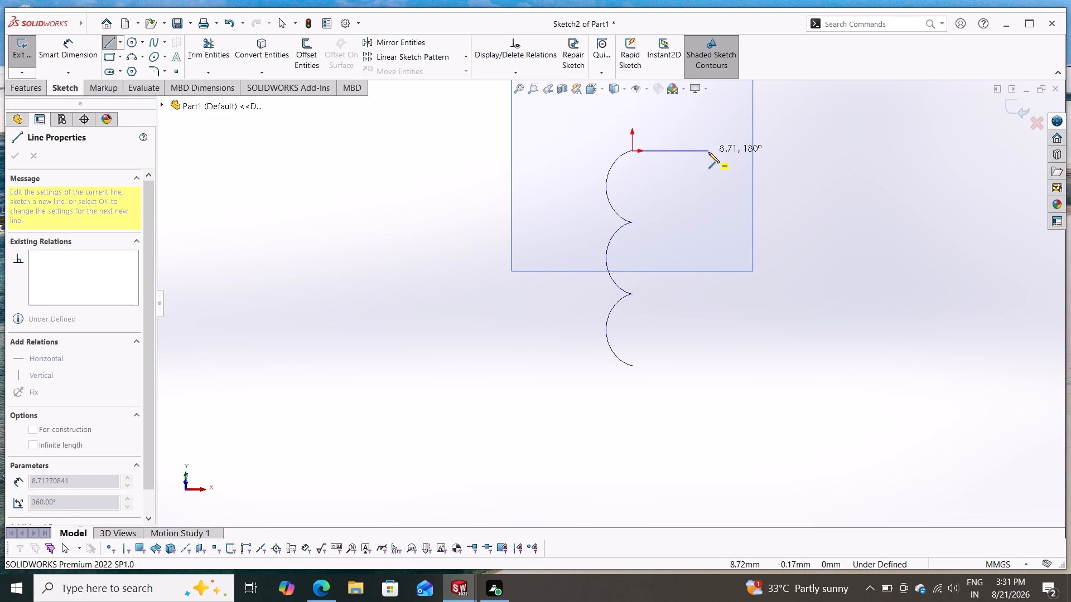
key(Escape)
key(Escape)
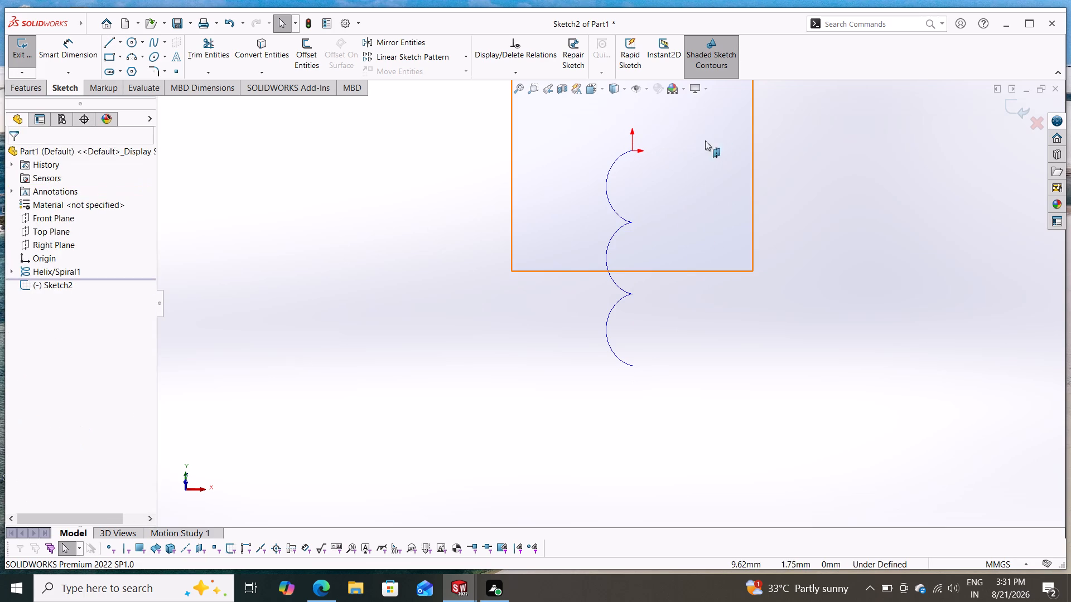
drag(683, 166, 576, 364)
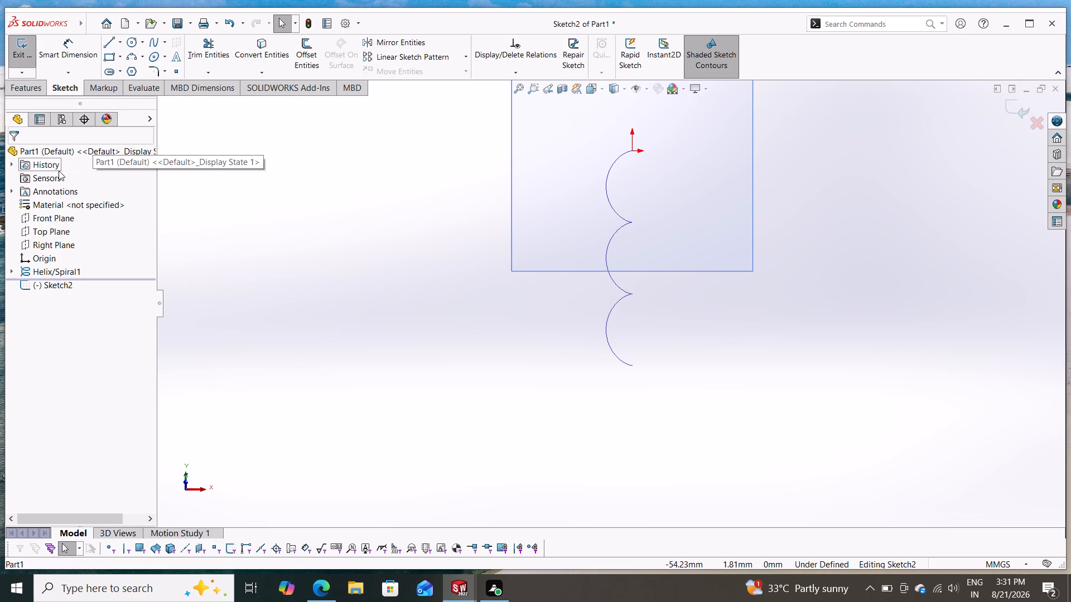
Undo the empty line sketch and the helix, going back to editing the circle sketch.
key(ctrl+z)
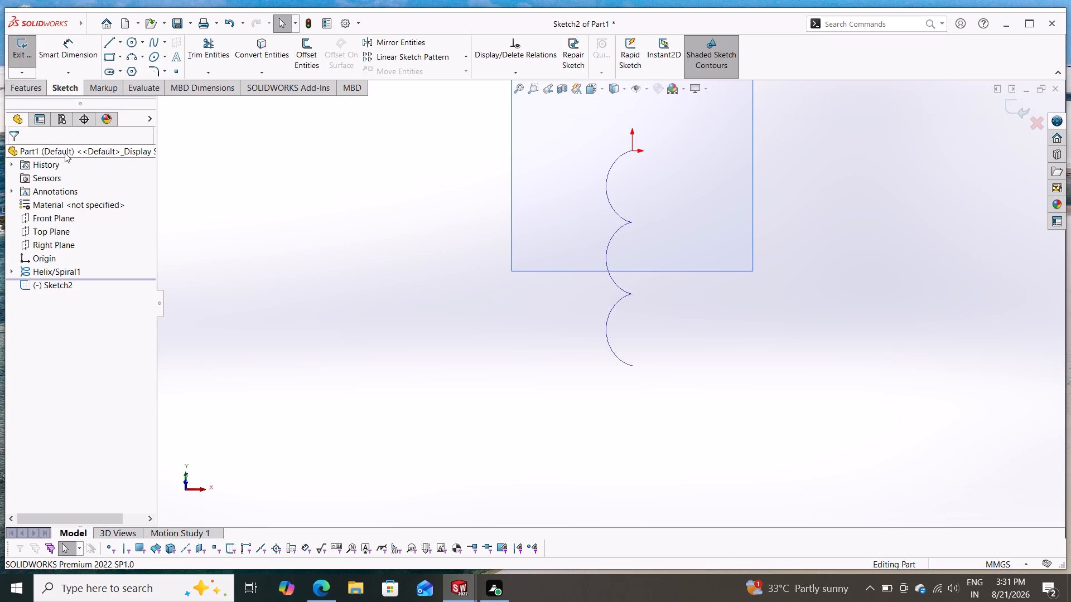
key(ctrl+z)
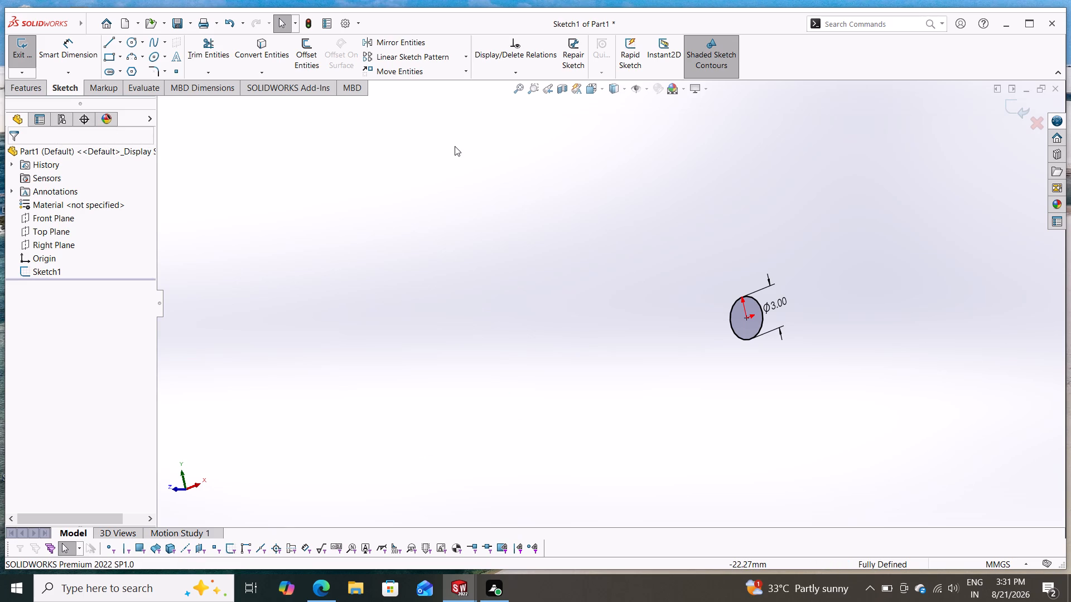
Set the circle's diameter to 10 mm.
double_click(775, 303)
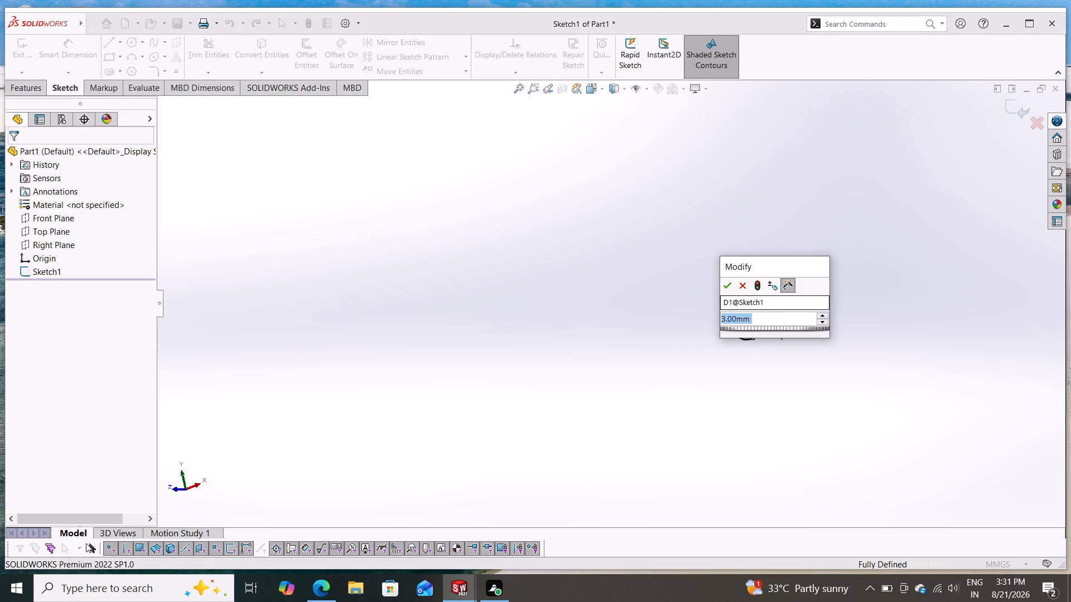
text(10)
key(Return)
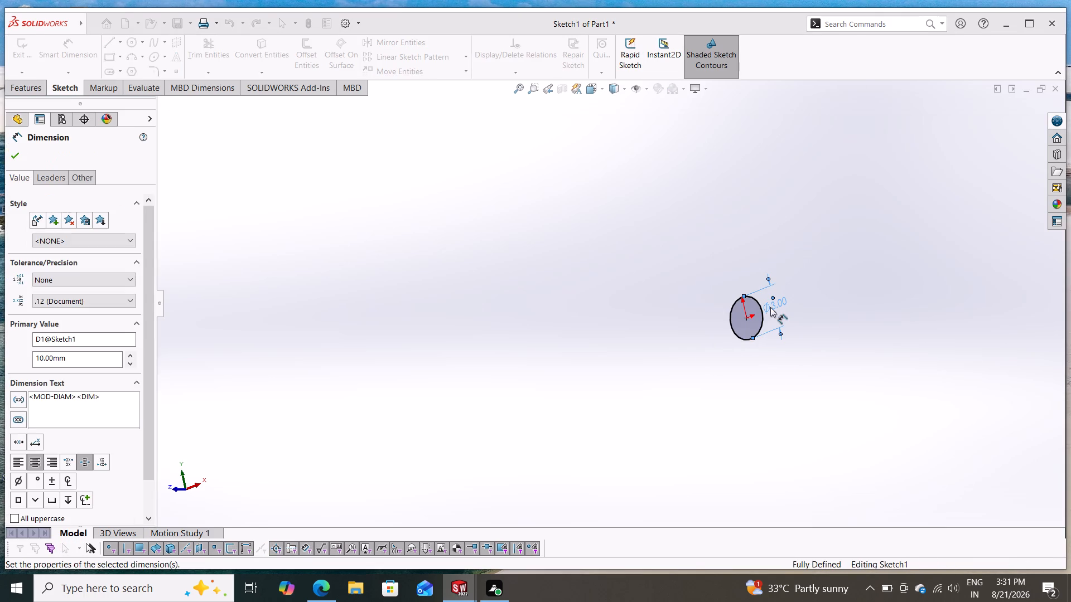
click(20, 154)
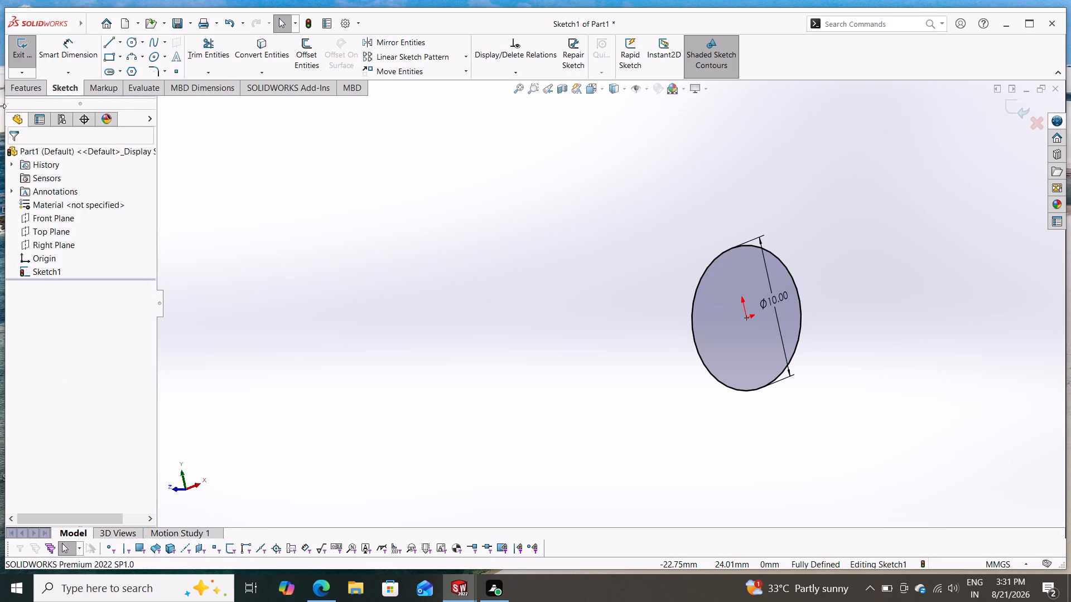
Start a new helix from the 10 mm circle.
click(27, 87)
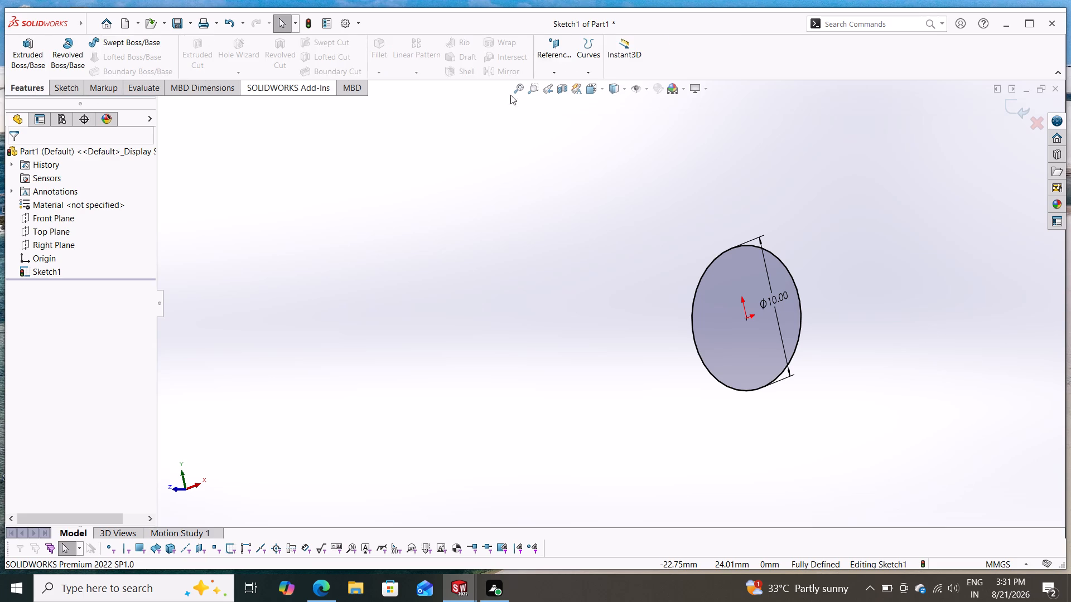
click(586, 74)
click(610, 84)
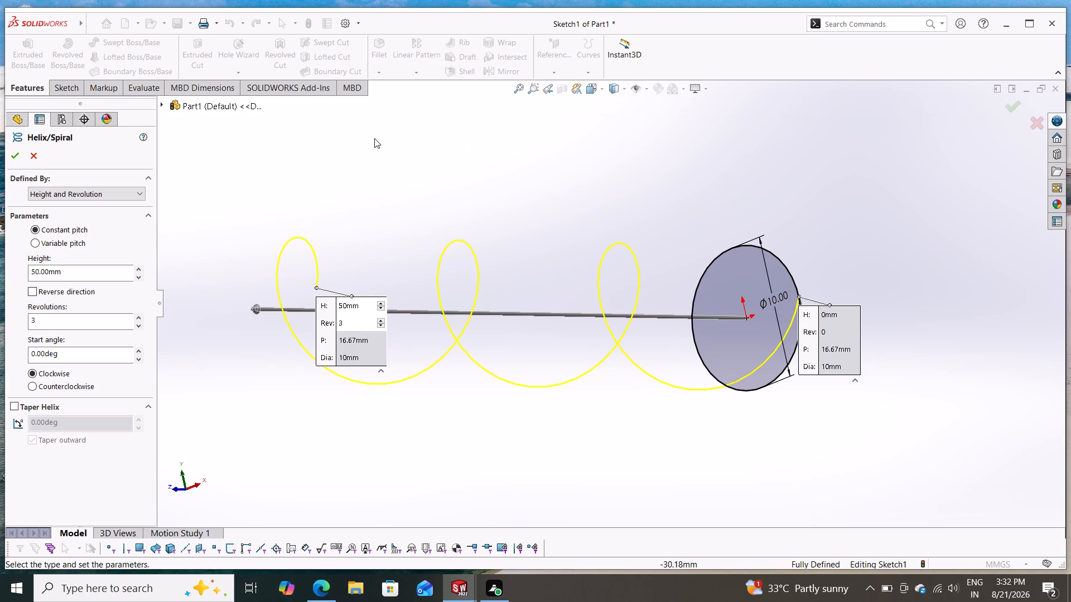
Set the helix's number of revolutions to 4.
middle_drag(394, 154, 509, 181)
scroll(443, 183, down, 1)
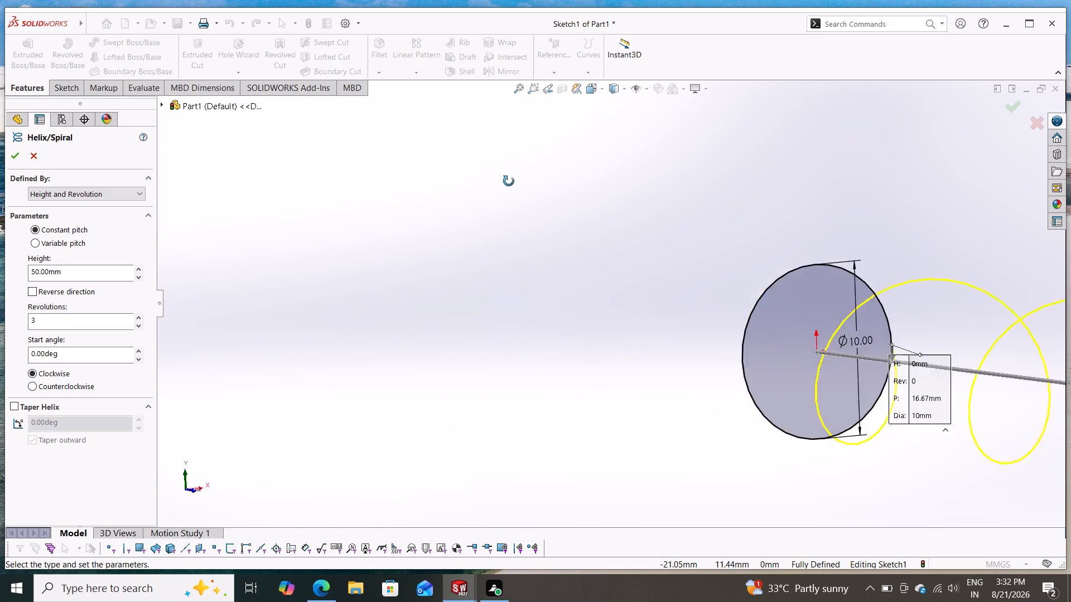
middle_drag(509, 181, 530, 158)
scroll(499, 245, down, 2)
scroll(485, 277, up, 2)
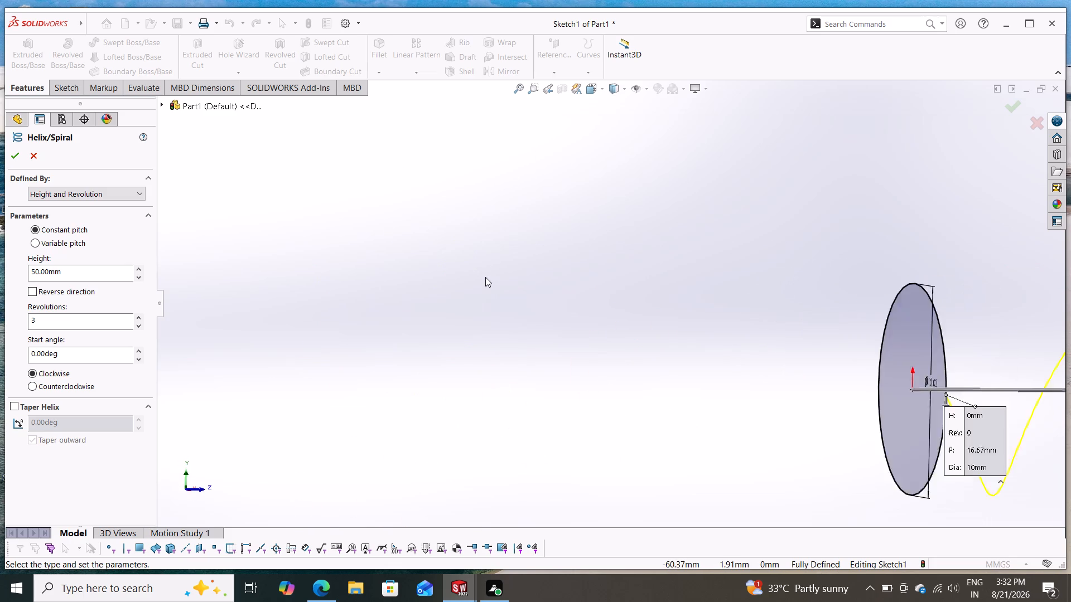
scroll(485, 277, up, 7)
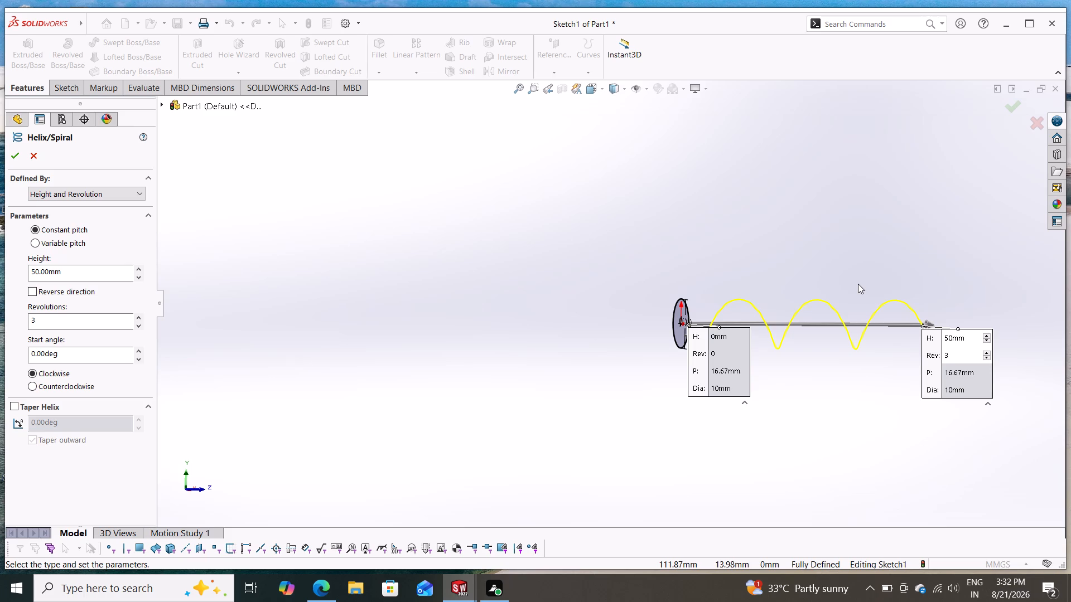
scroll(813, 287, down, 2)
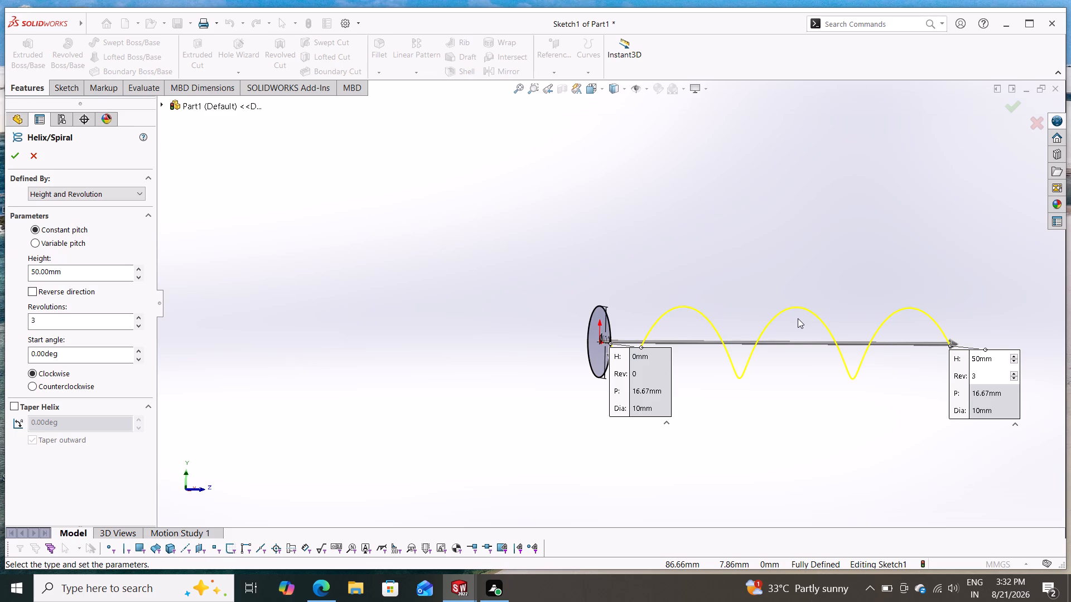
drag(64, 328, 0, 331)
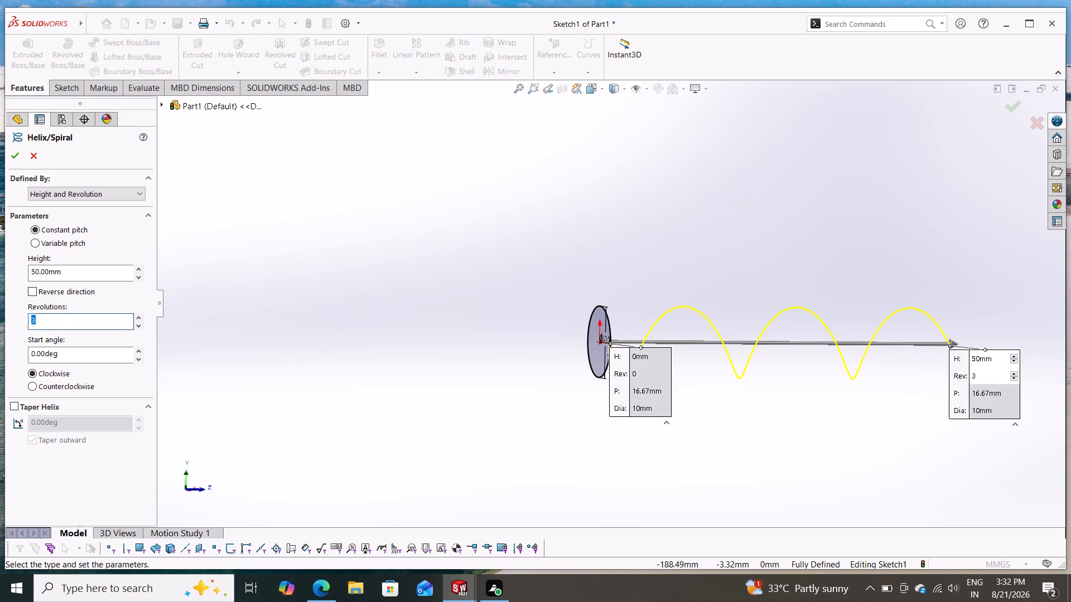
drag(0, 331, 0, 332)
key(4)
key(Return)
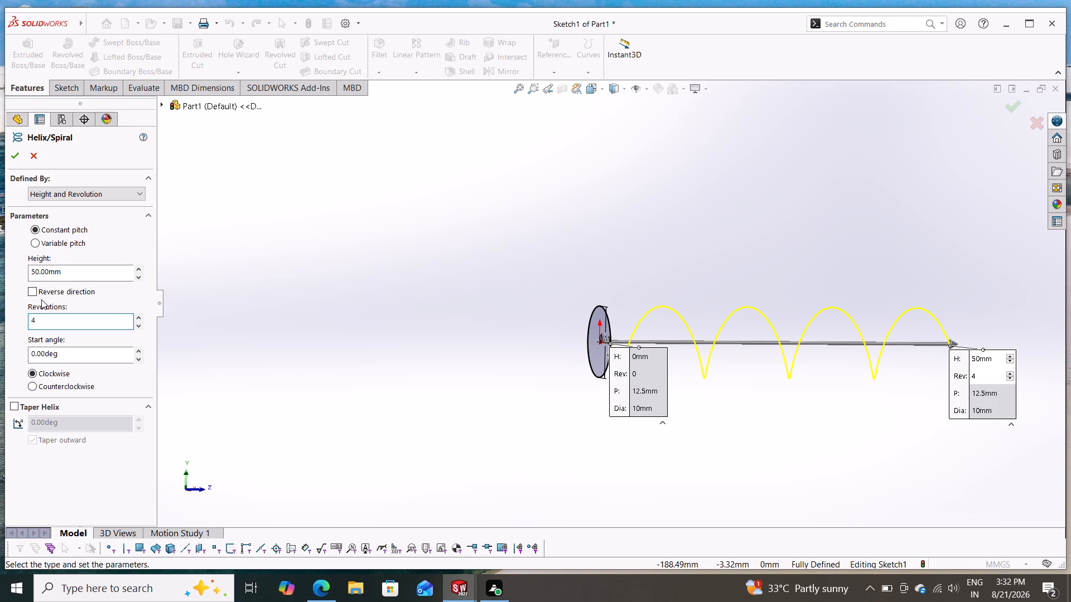
Set the helix's number of revolutions to 3.5 and inspect the preview.
key(BackSpace)
key(BackSpace)
text(3.5)
key(Return)
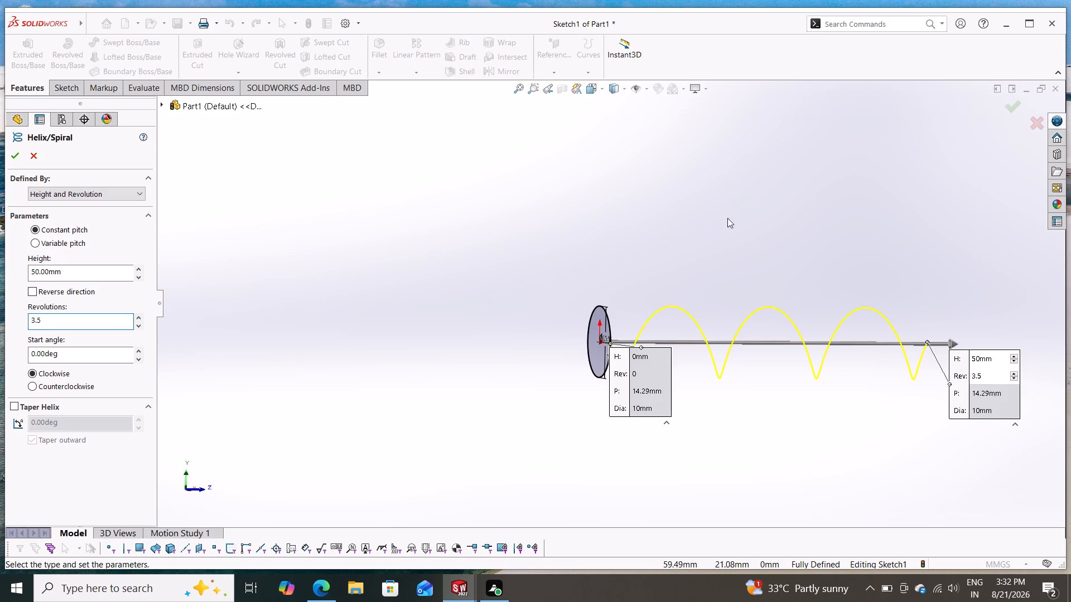
scroll(710, 222, down, 2)
middle_drag(598, 284, 600, 258)
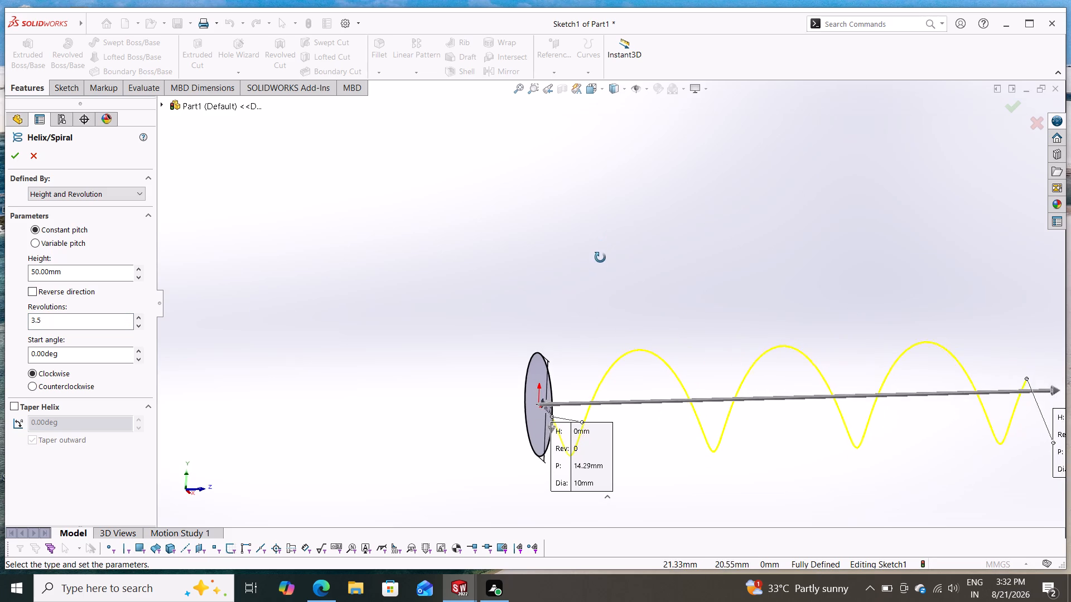
middle_drag(600, 258, 597, 265)
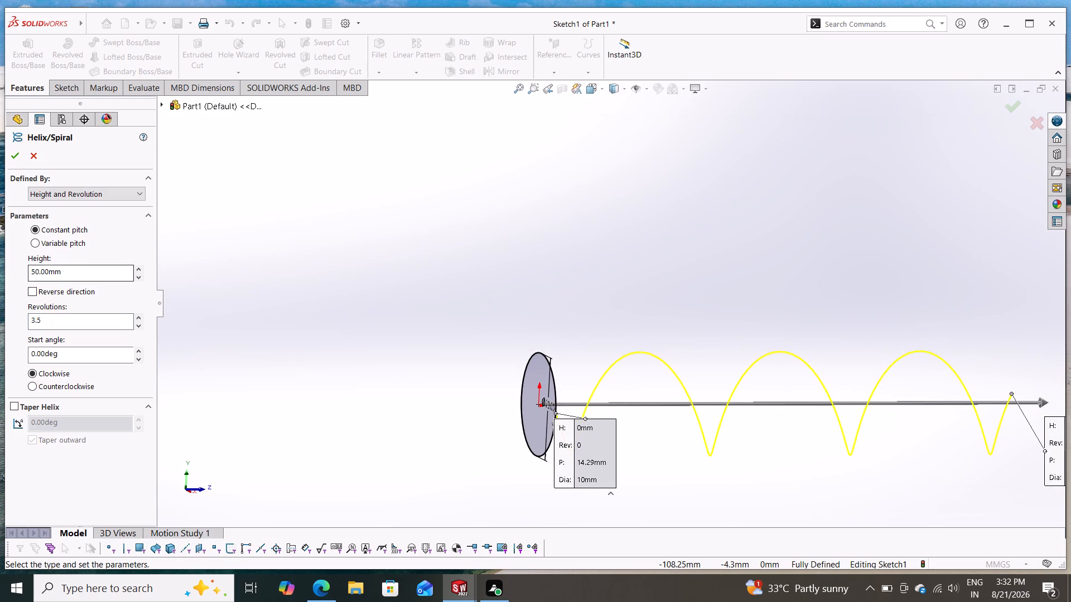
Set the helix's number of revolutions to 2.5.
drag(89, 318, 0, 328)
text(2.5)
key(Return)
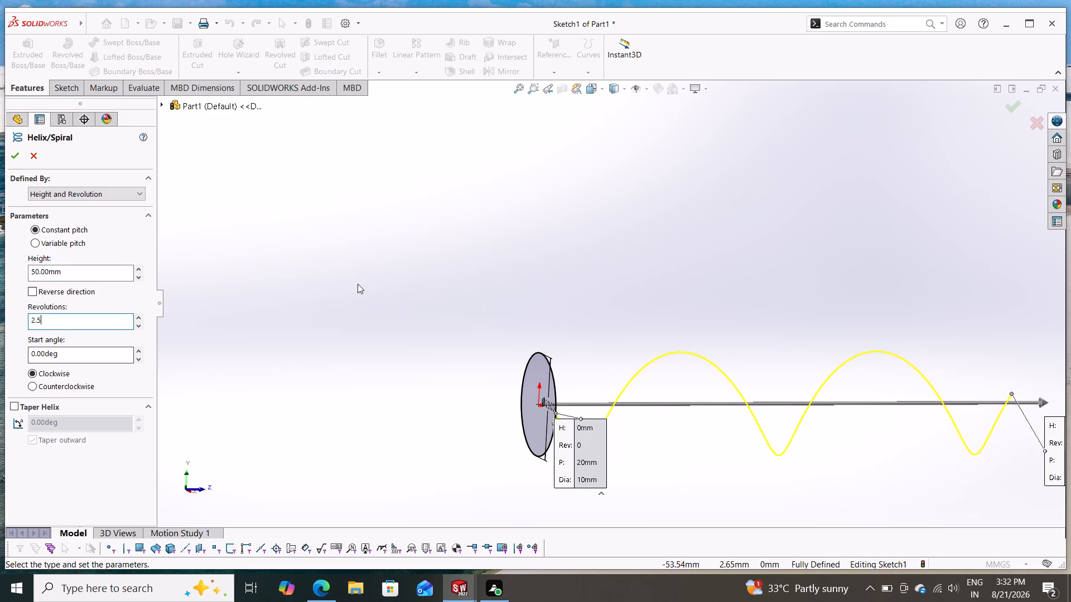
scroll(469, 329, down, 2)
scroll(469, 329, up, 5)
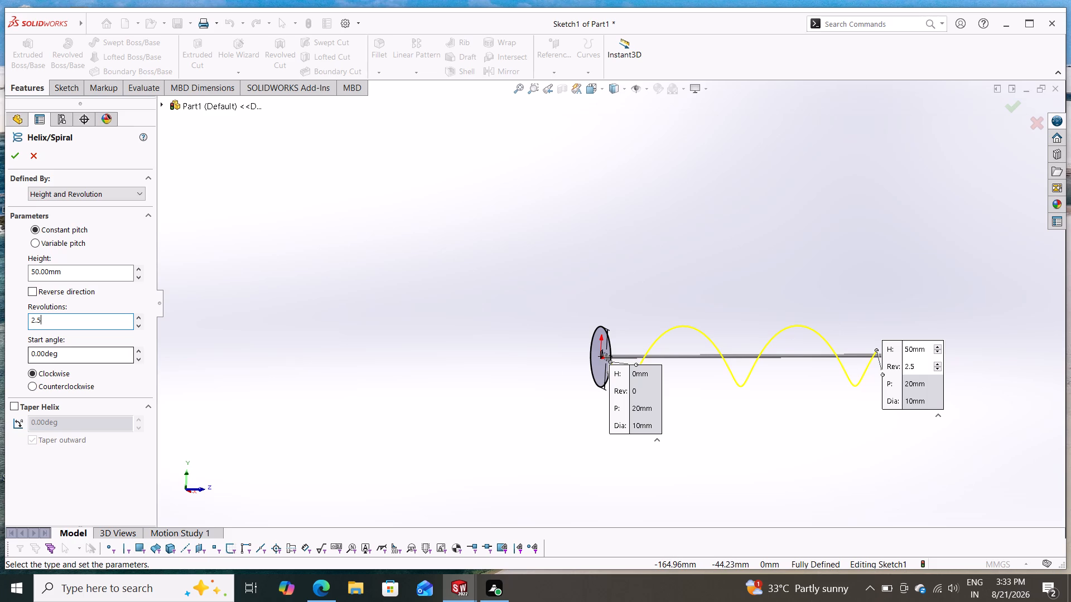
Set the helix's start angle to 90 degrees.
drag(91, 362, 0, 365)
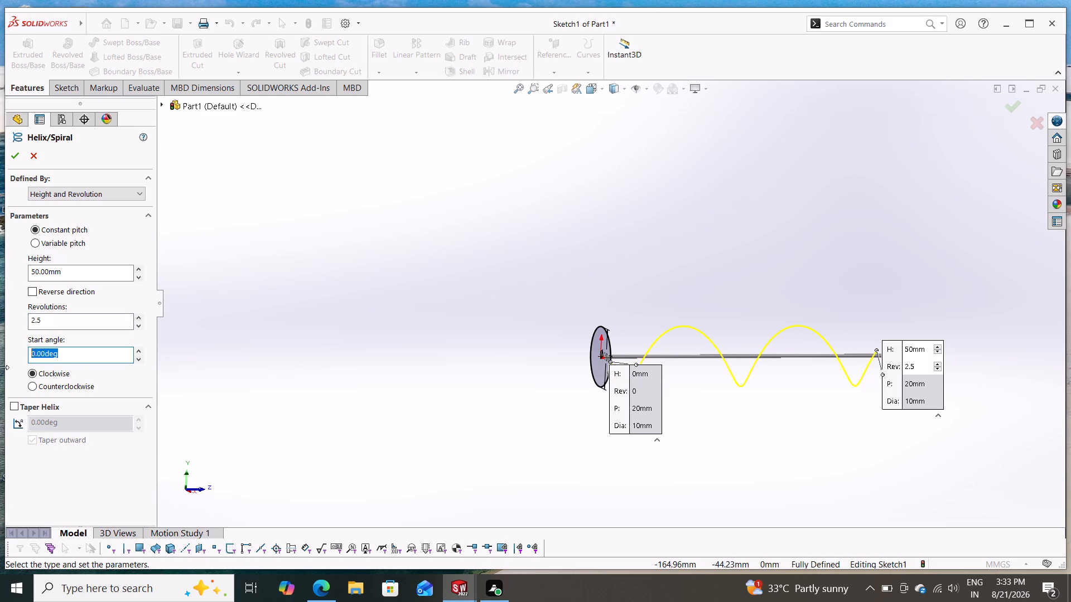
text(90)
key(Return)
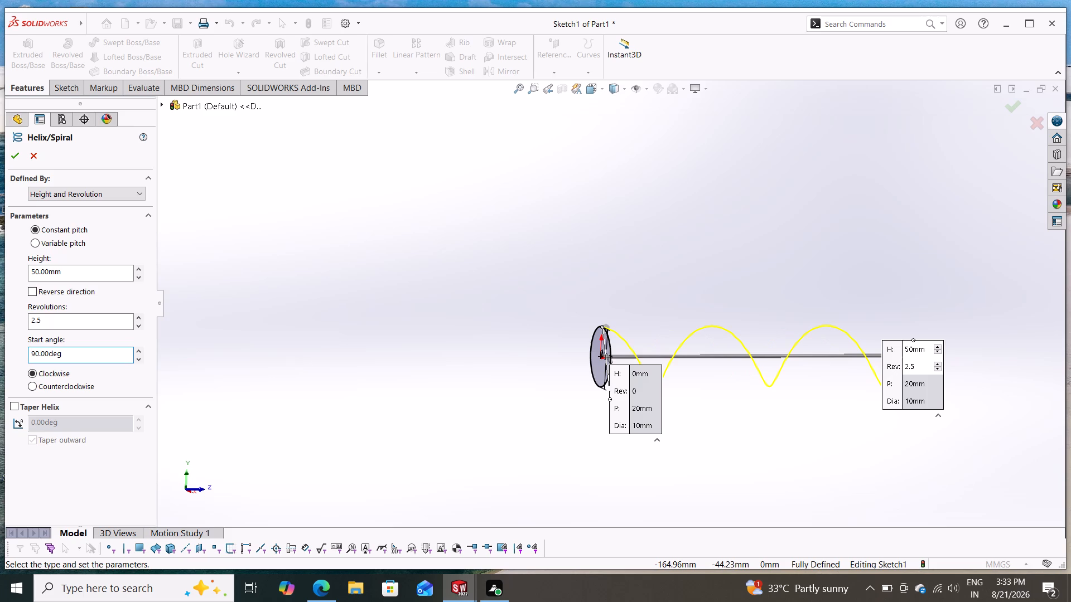
Examine the shape of the helix preview and where the curve starts and ends.
scroll(698, 265, down, 2)
scroll(682, 279, up, 3)
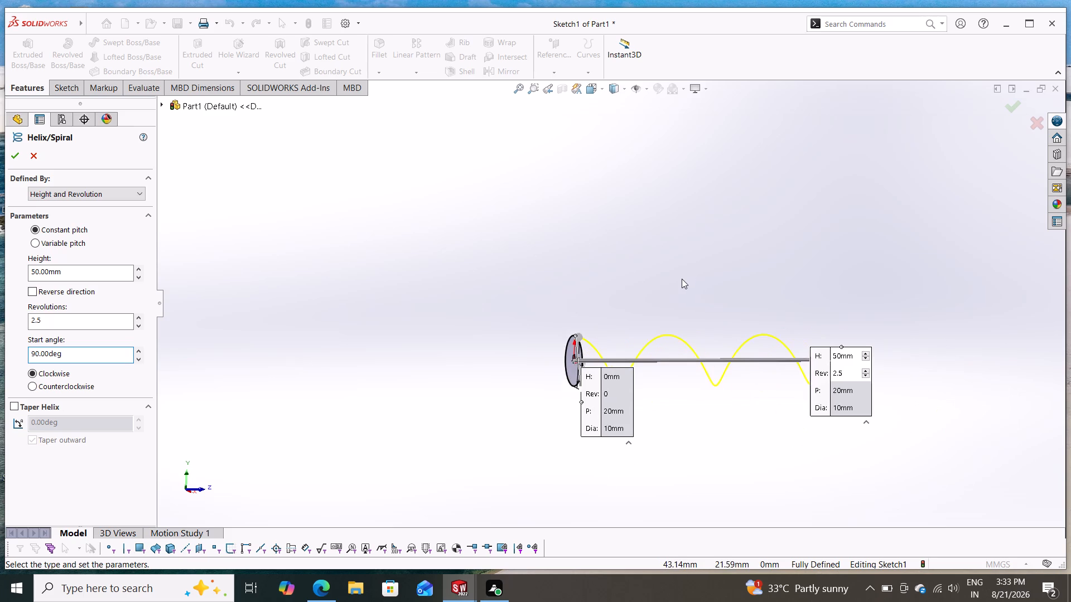
scroll(681, 279, up, 2)
scroll(667, 380, down, 2)
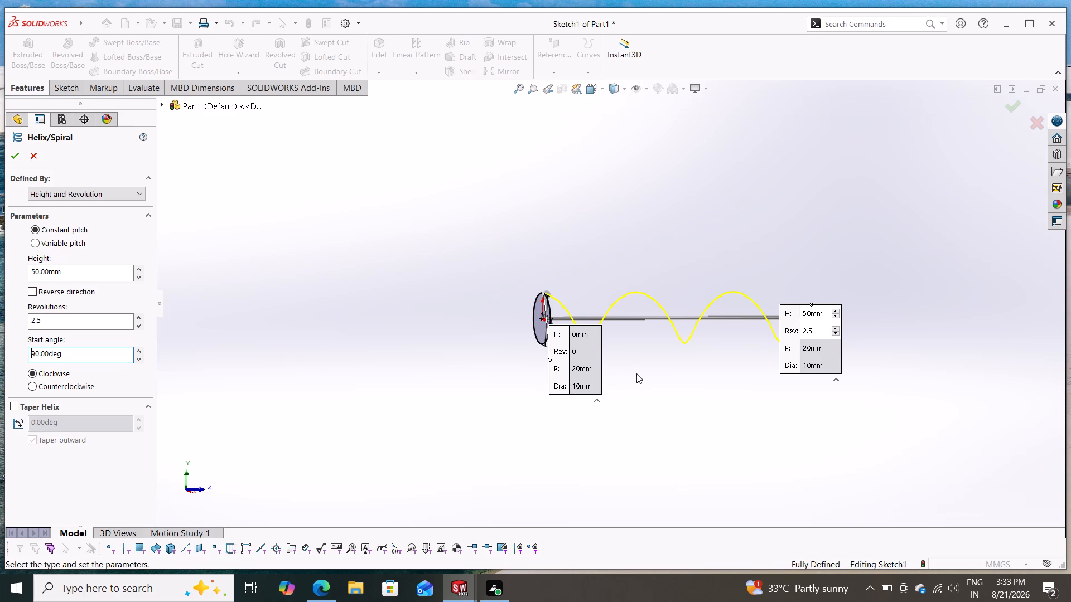
scroll(688, 290, down, 1)
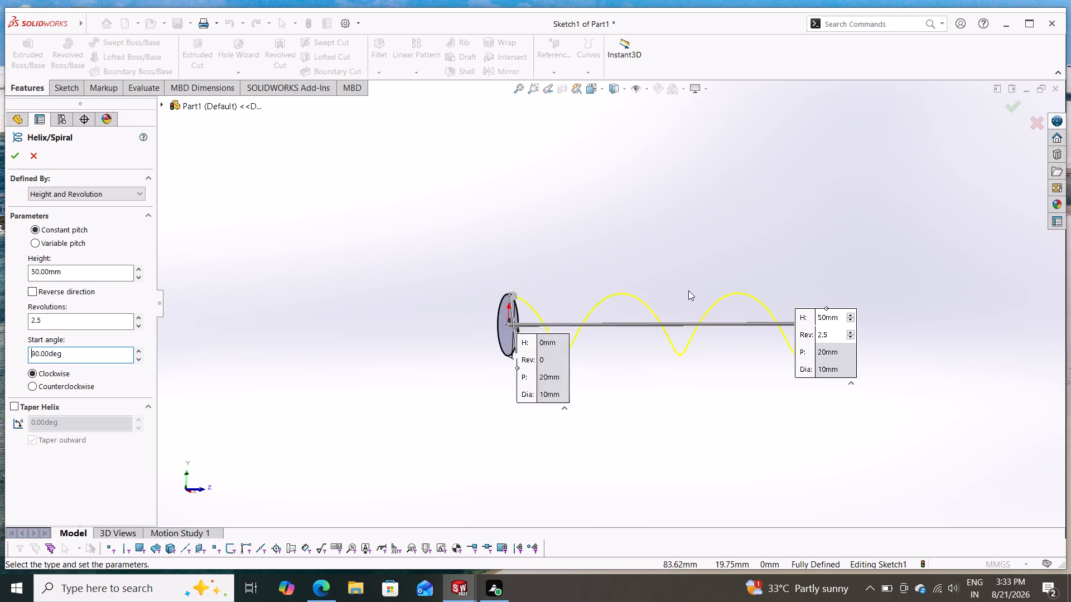
scroll(688, 290, down, 1)
scroll(605, 375, down, 2)
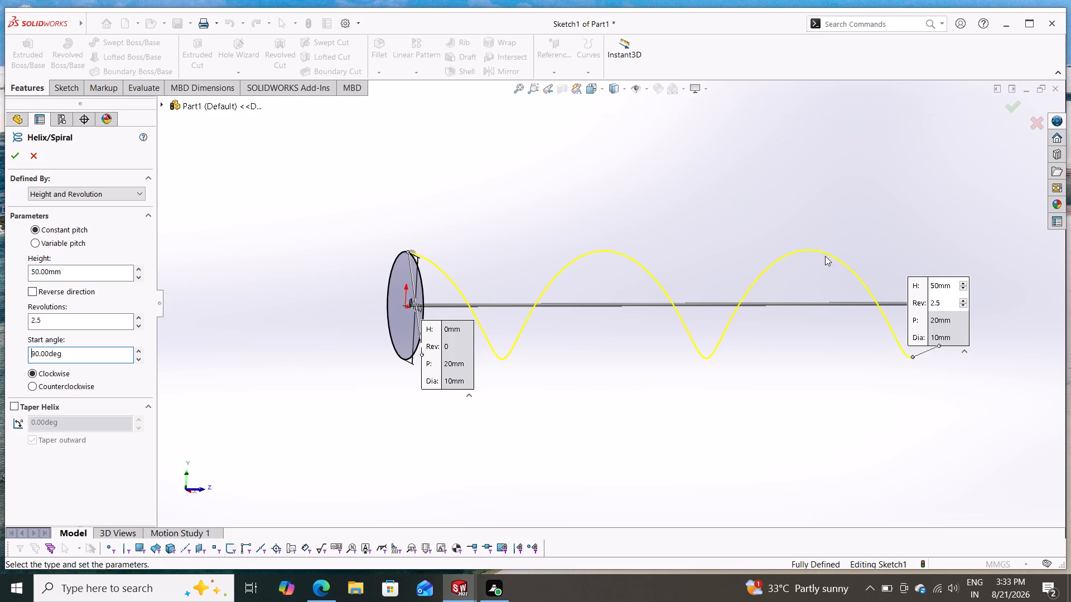
scroll(794, 386, down, 2)
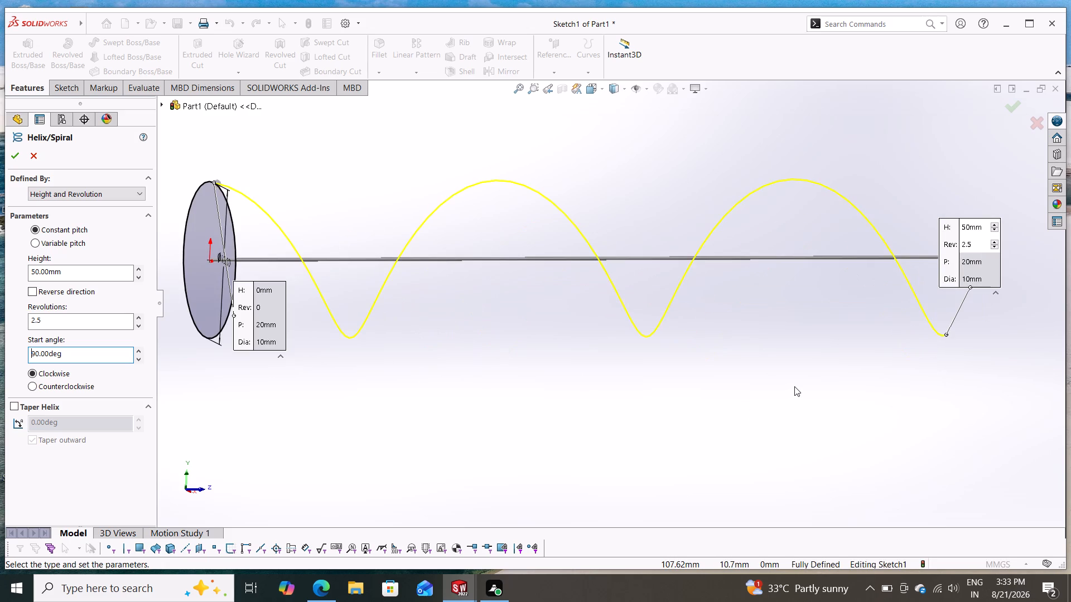
scroll(794, 386, up, 2)
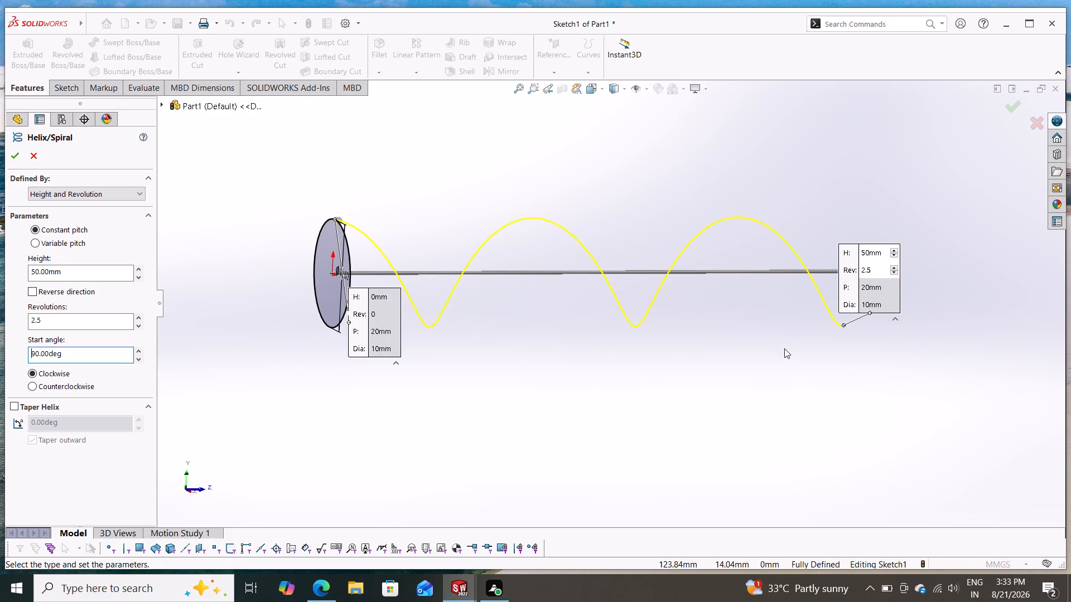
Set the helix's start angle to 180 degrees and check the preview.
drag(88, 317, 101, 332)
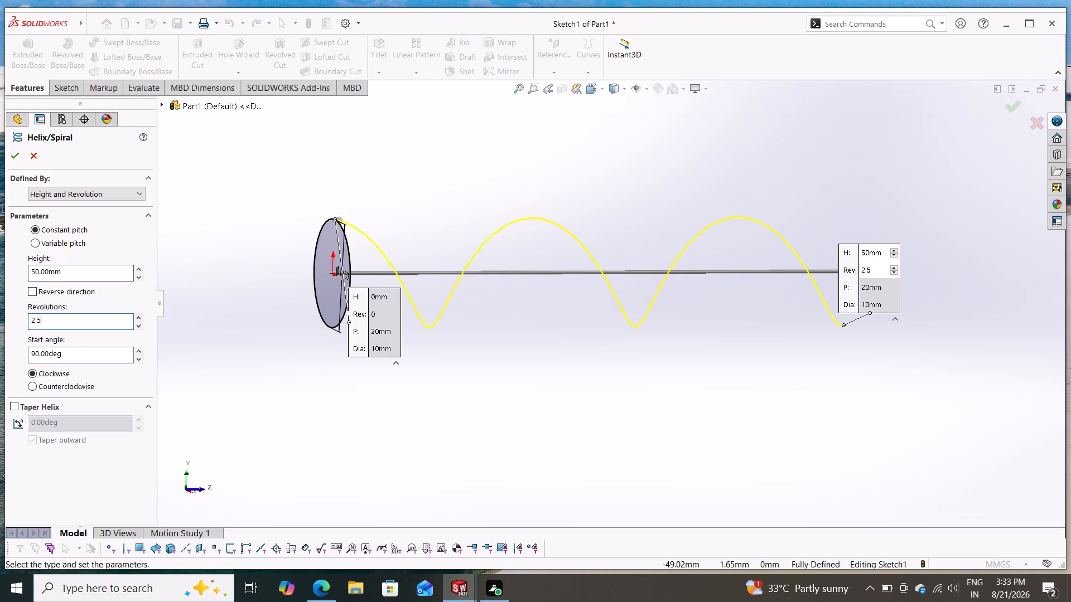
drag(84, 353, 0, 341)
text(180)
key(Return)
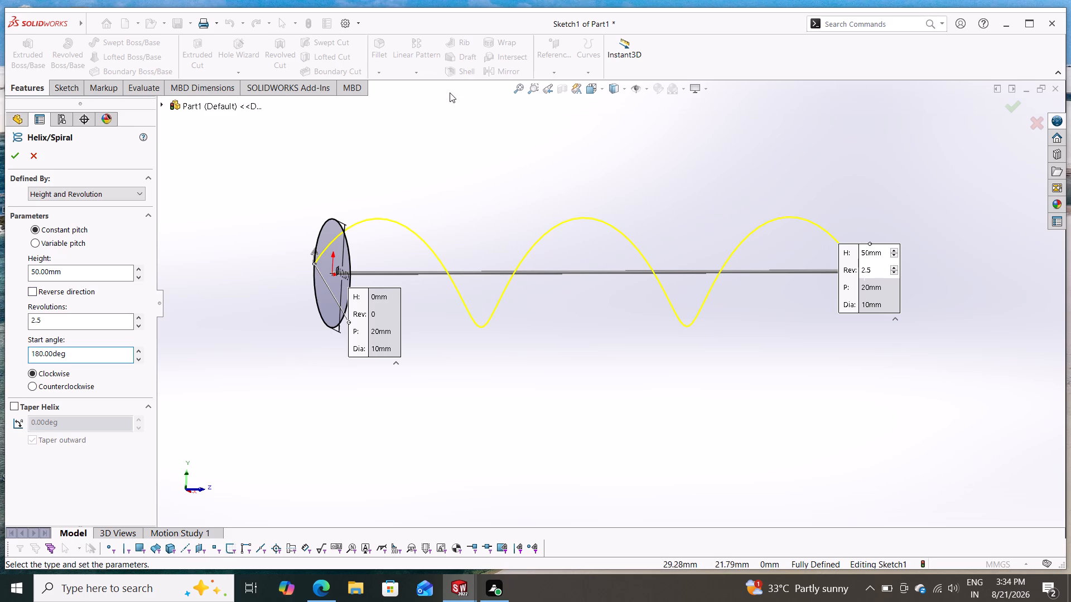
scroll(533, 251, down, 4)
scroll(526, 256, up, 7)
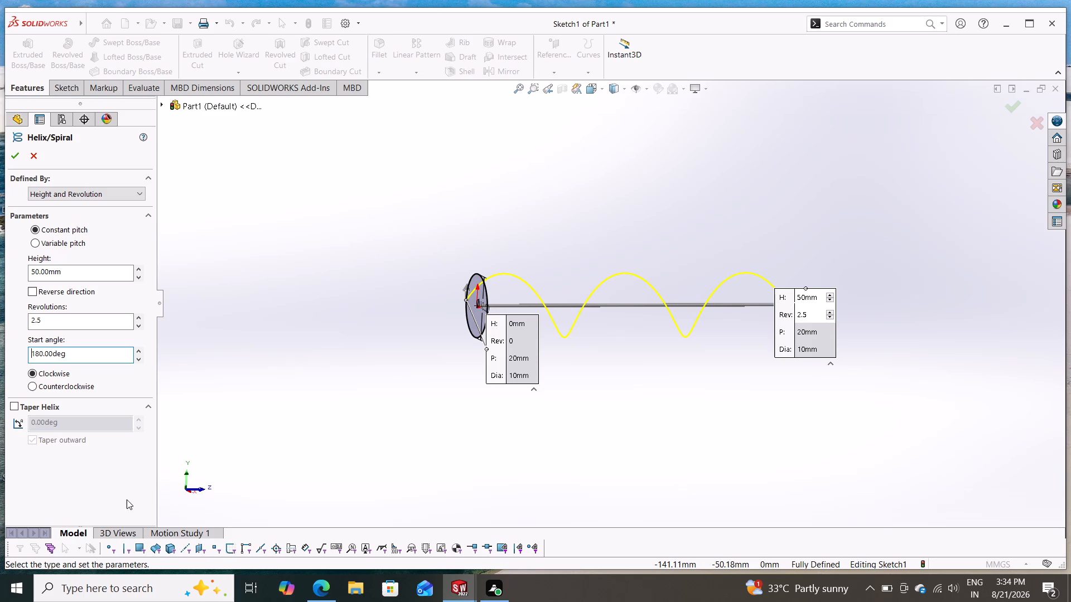
Set the helix's start angle to 0 degrees.
drag(89, 355, 0, 355)
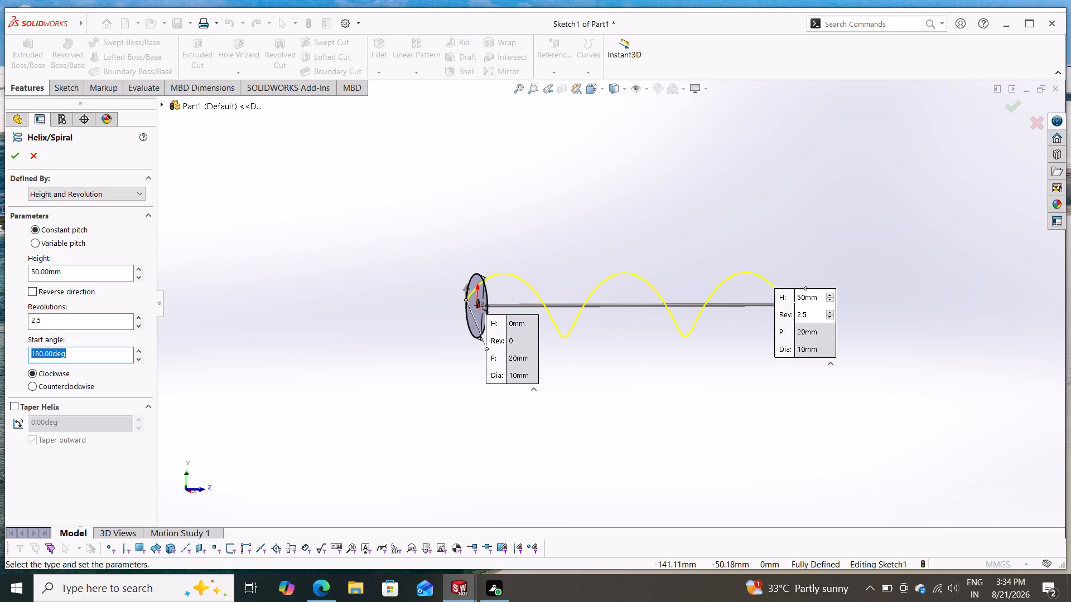
drag(0, 355, 0, 356)
key(0)
key(Return)
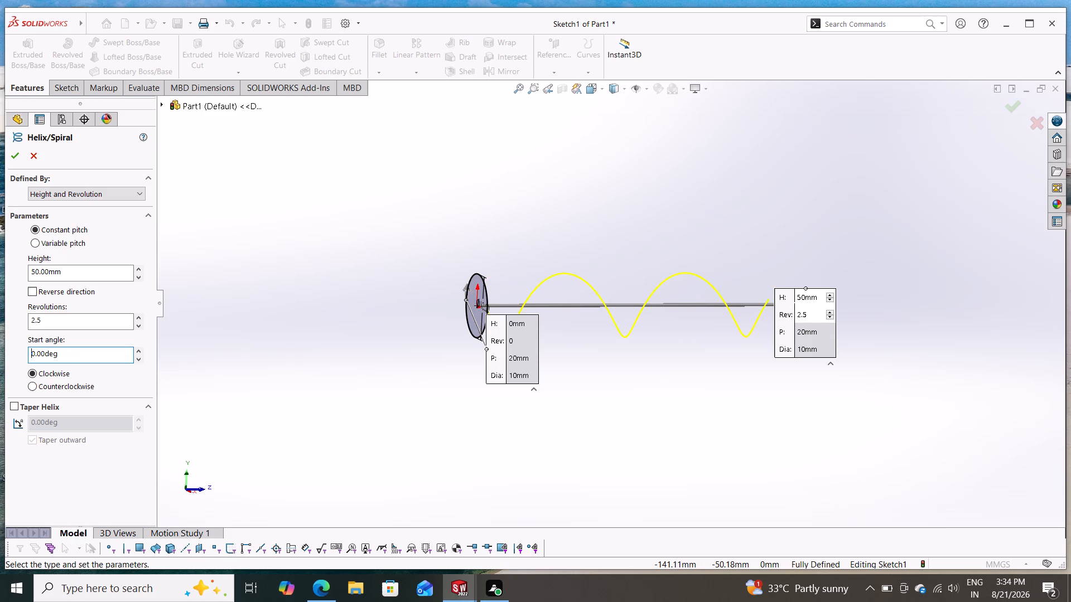
Examine the helix preview closely at the base circle and at its far end.
scroll(461, 263, down, 3)
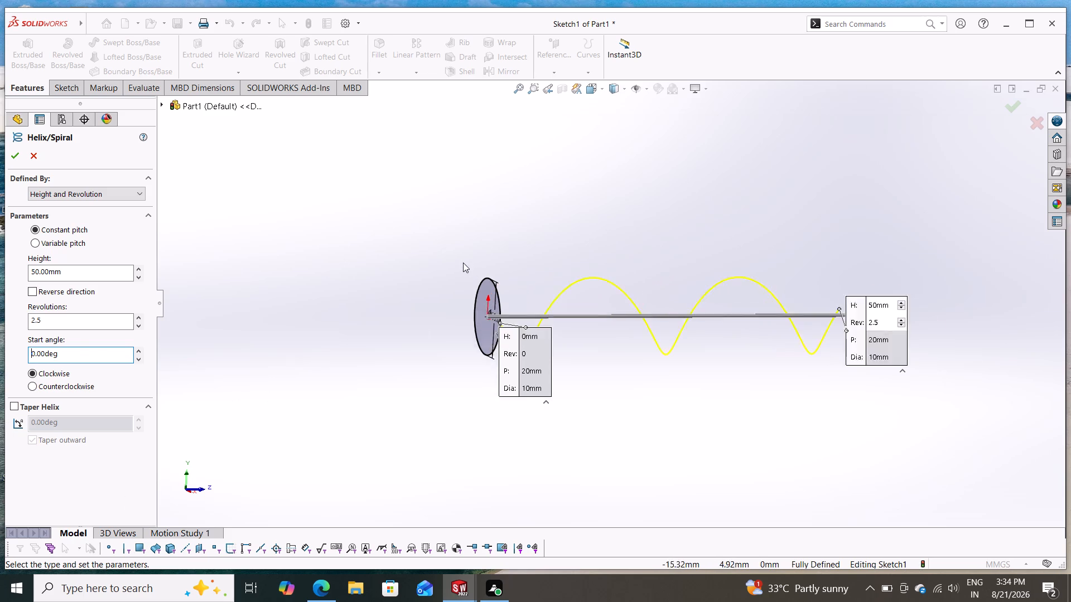
scroll(575, 325, up, 1)
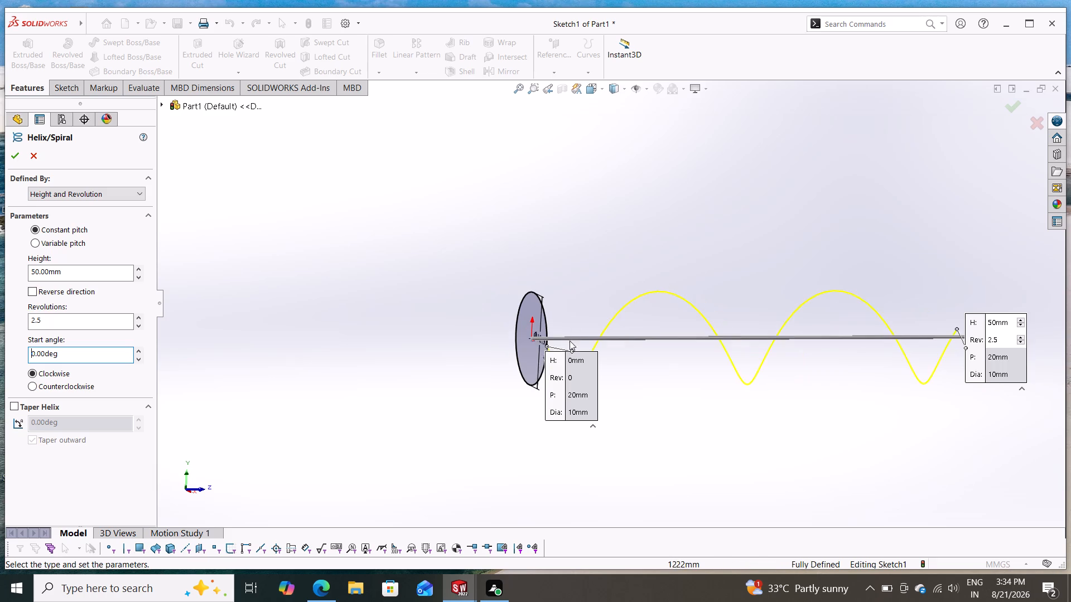
scroll(585, 381, down, 5)
scroll(590, 382, up, 3)
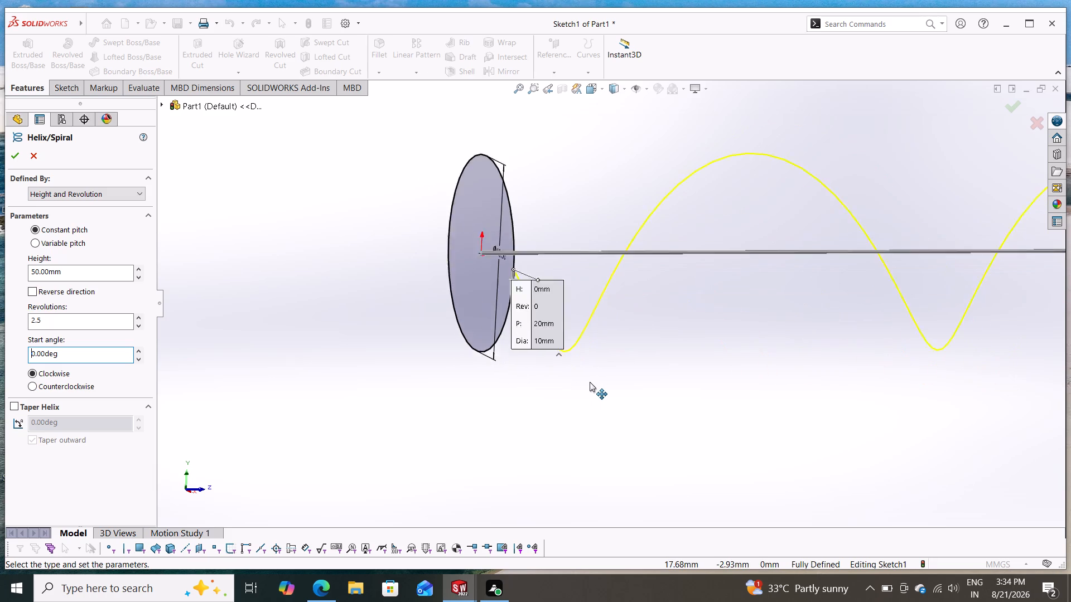
scroll(640, 360, up, 3)
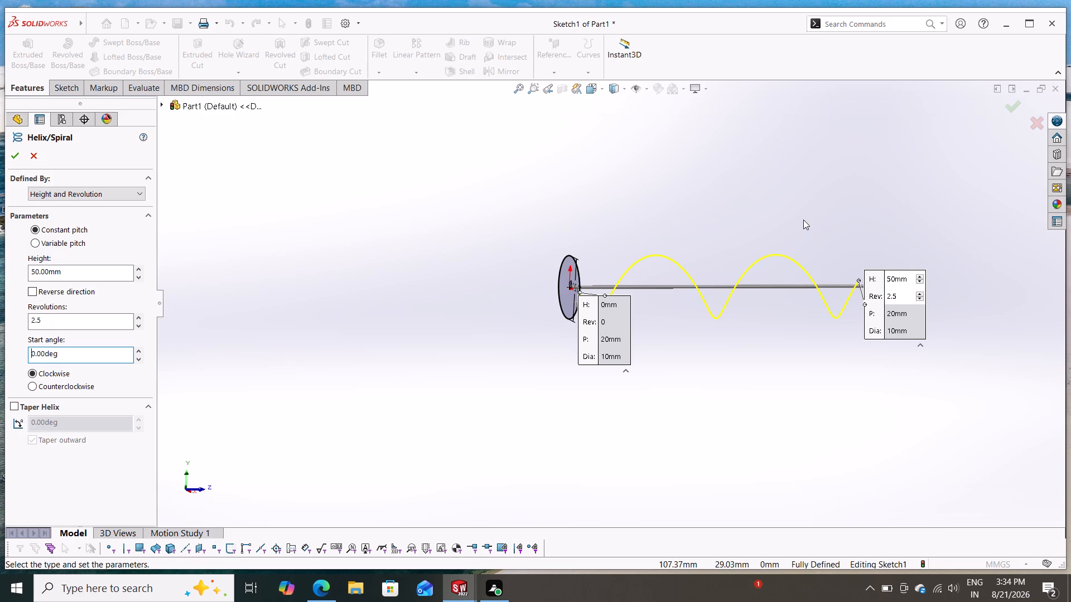
scroll(875, 302, down, 2)
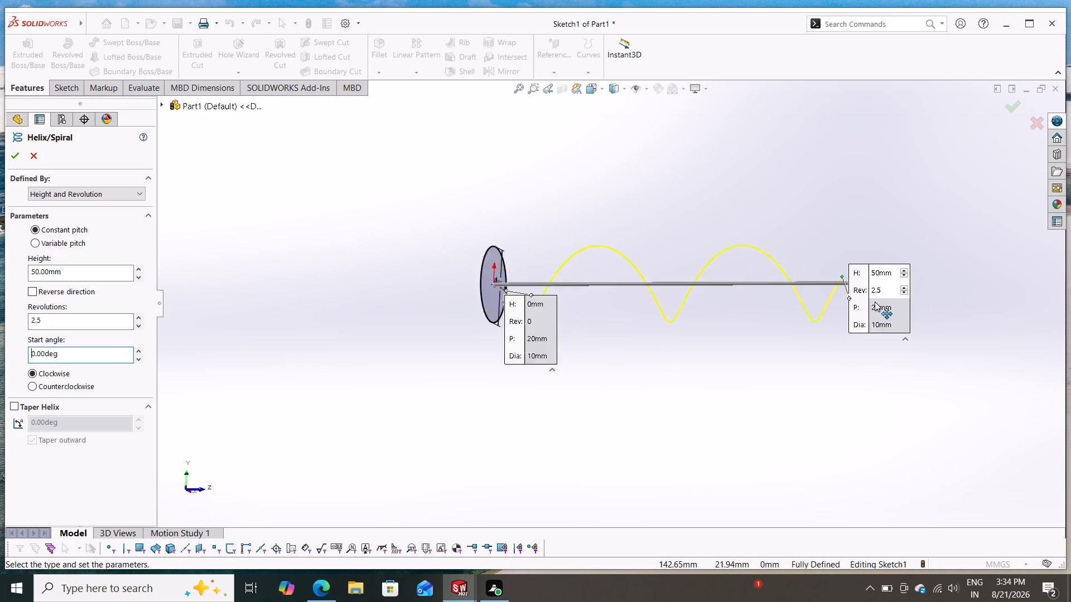
scroll(875, 302, down, 3)
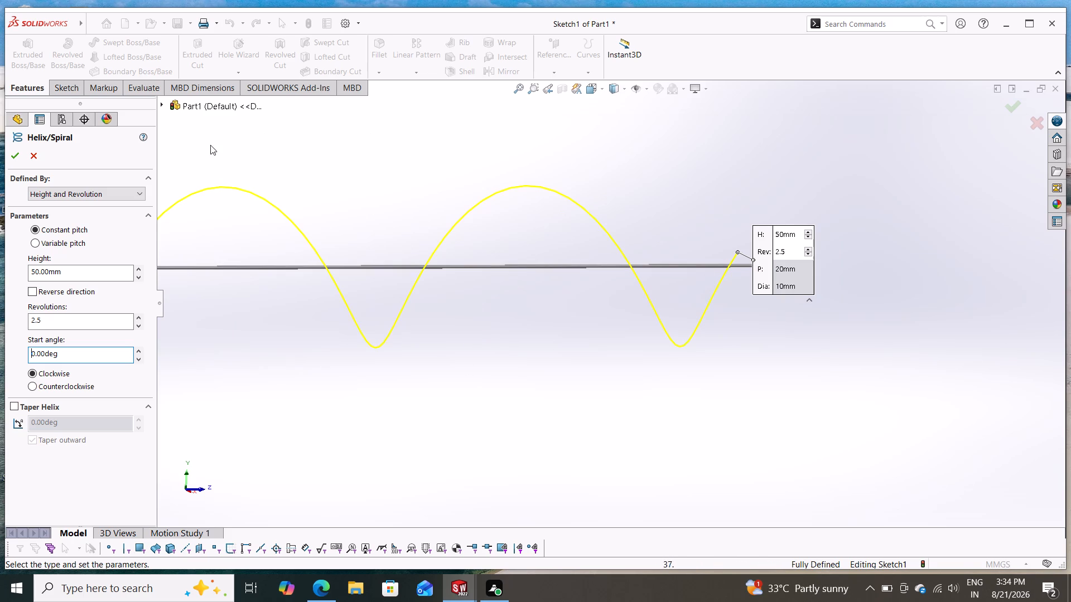
Change the helix definition to Height and Pitch and check the preview.
click(128, 198)
click(109, 222)
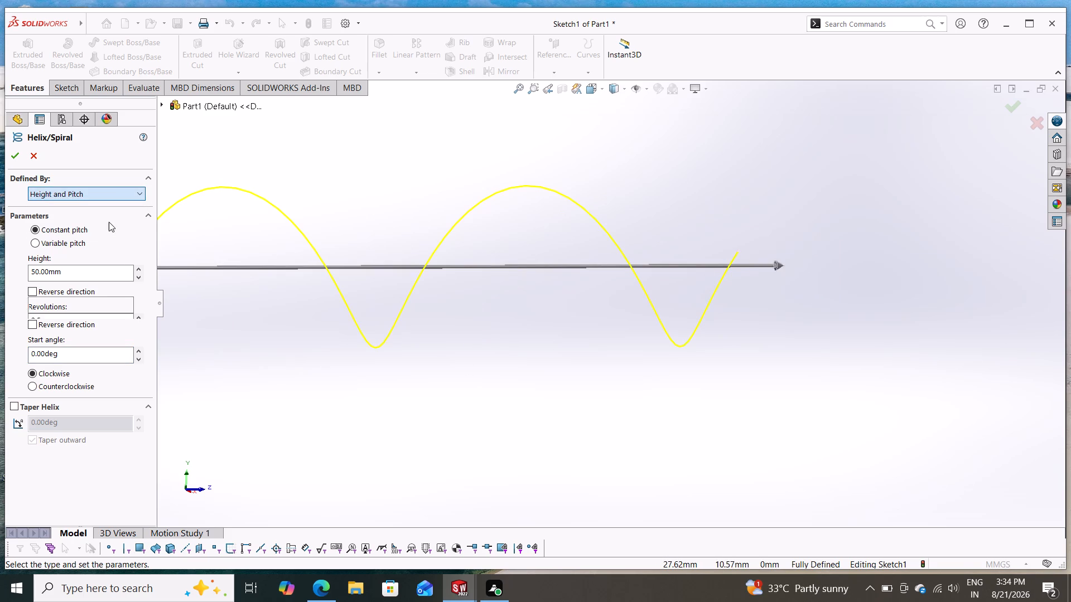
scroll(525, 400, up, 1)
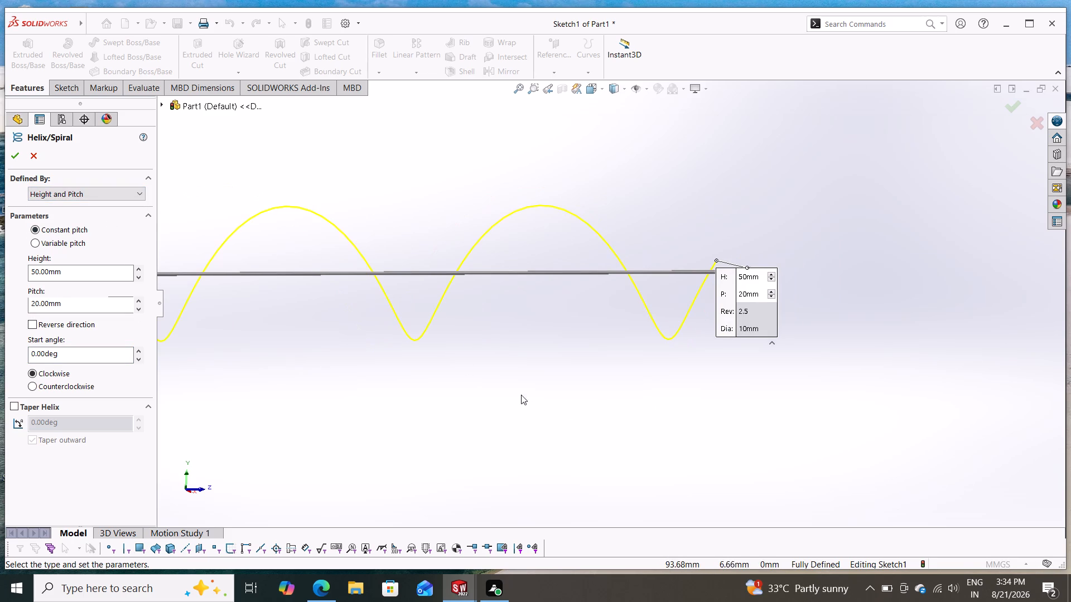
scroll(356, 365, up, 2)
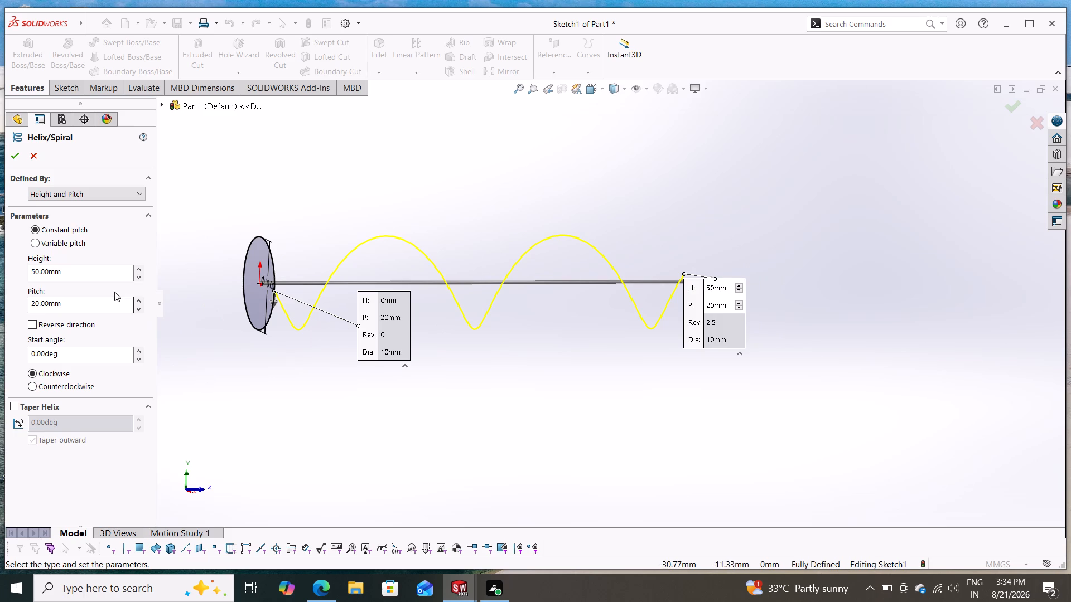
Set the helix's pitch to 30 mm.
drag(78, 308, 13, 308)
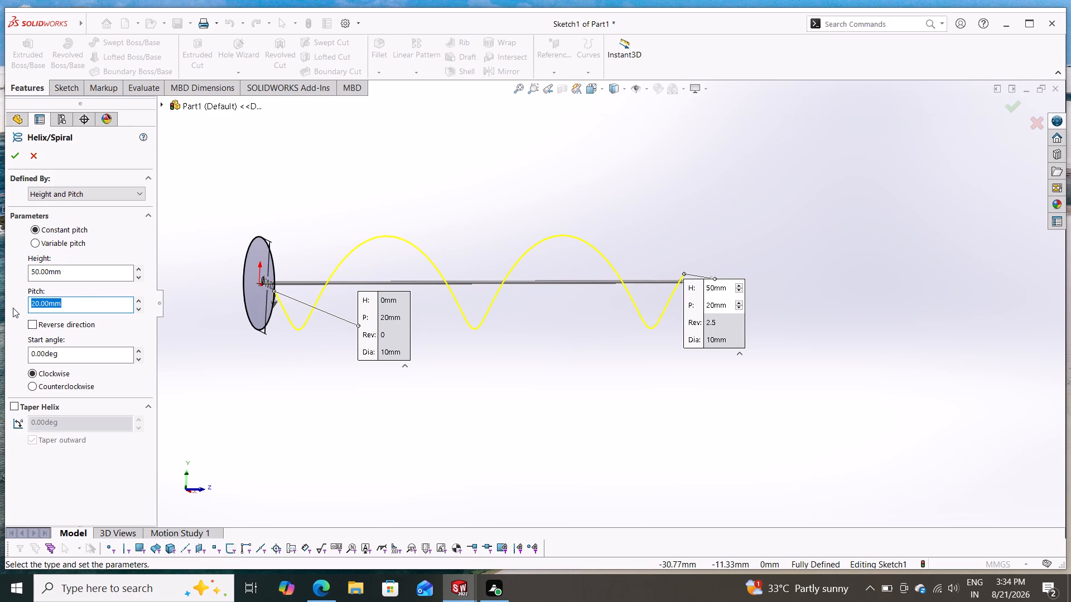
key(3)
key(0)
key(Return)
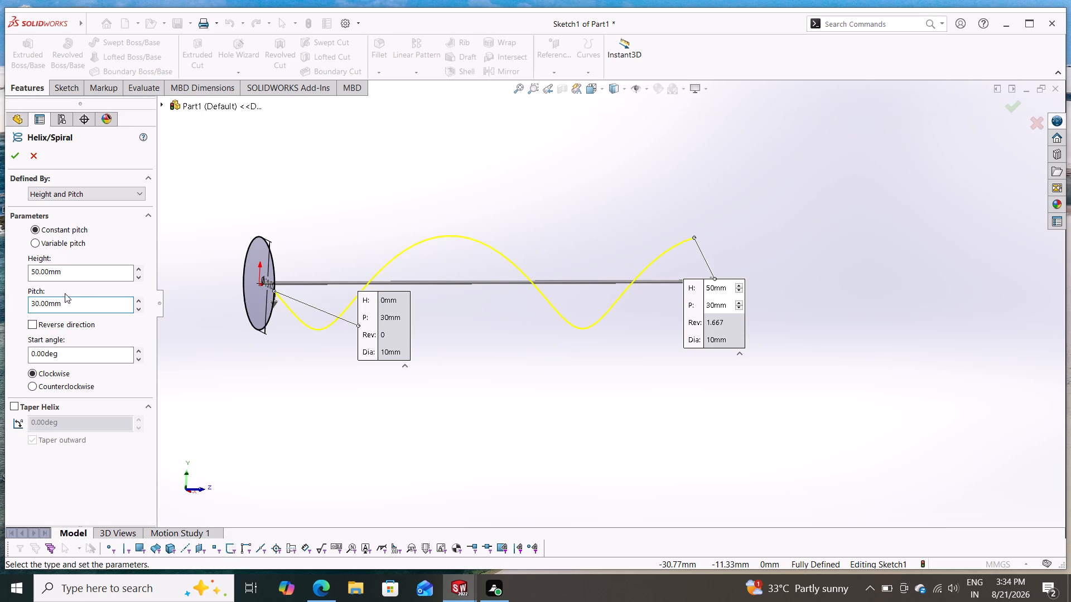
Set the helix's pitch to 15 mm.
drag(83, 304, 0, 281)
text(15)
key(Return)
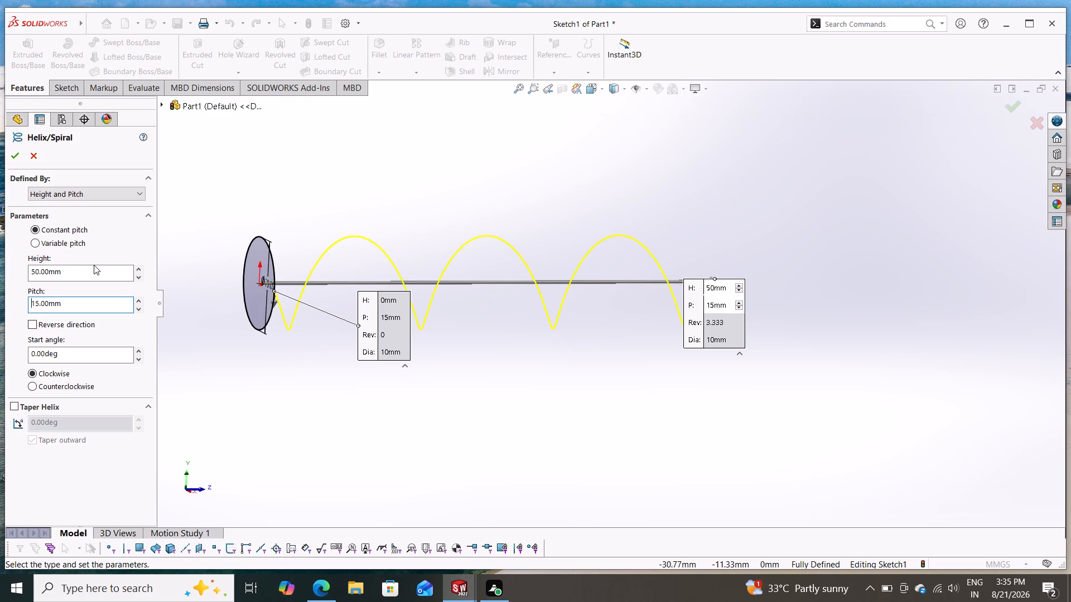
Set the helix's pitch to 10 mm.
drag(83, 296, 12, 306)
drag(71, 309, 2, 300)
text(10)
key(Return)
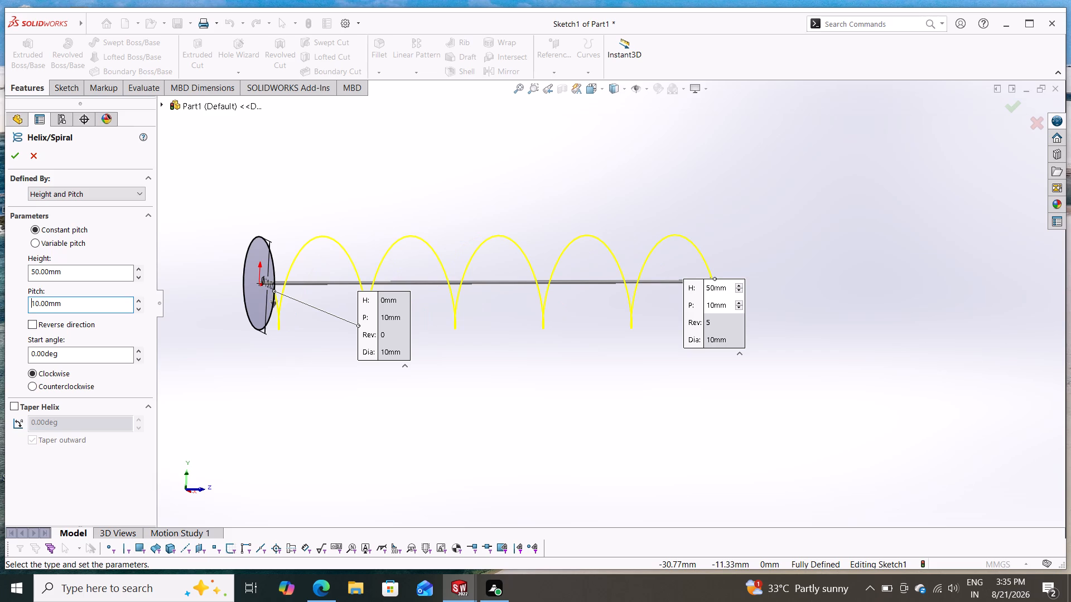
Set the helix's pitch to 15 mm and create the helix.
key(Right)
key(Right)
key(BackSpace)
key(5)
key(Return)
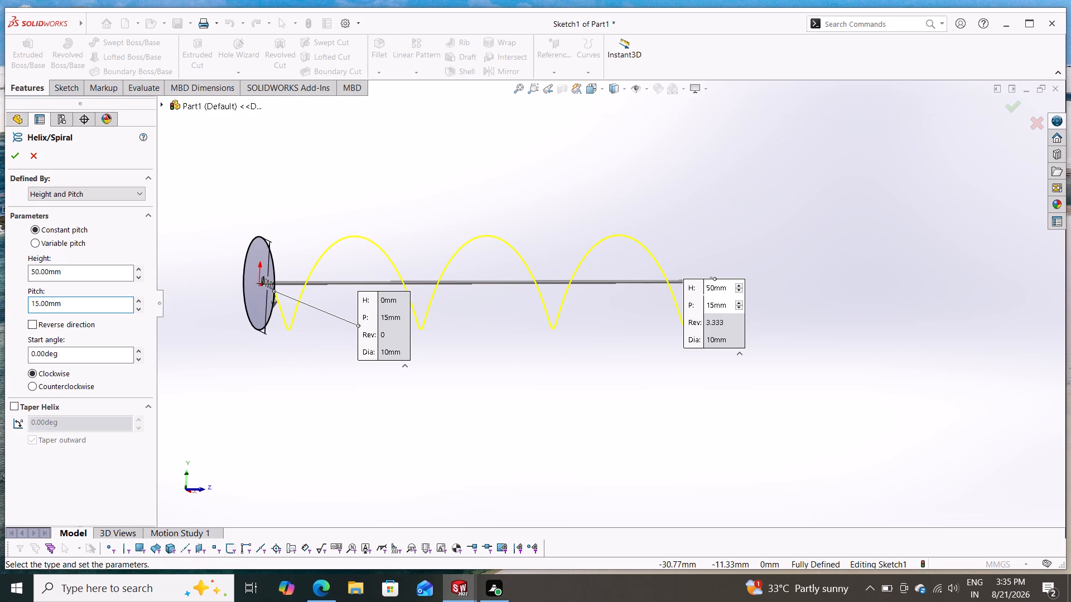
click(13, 149)
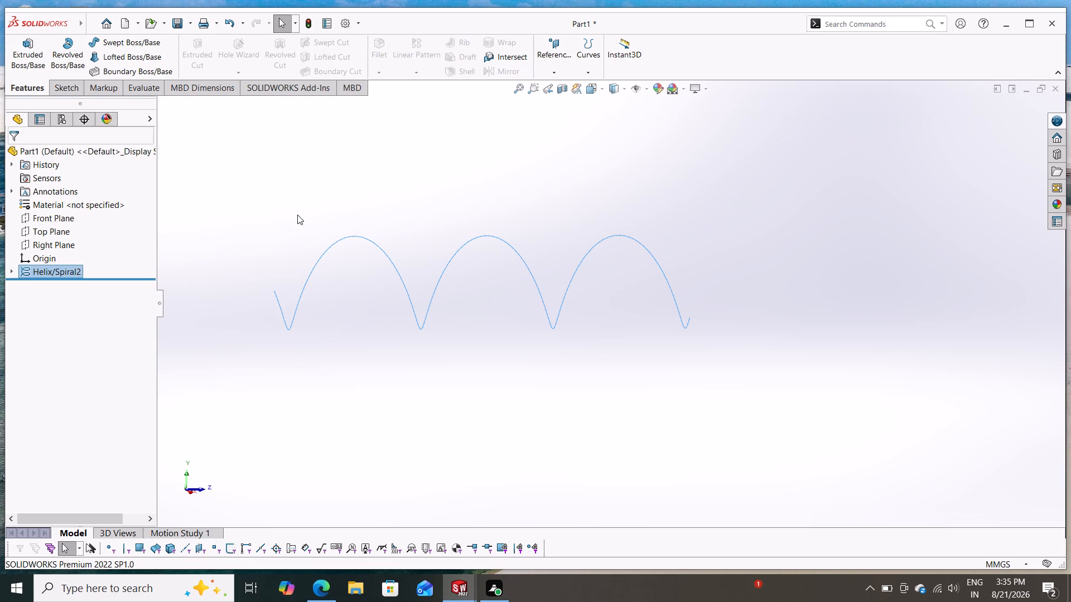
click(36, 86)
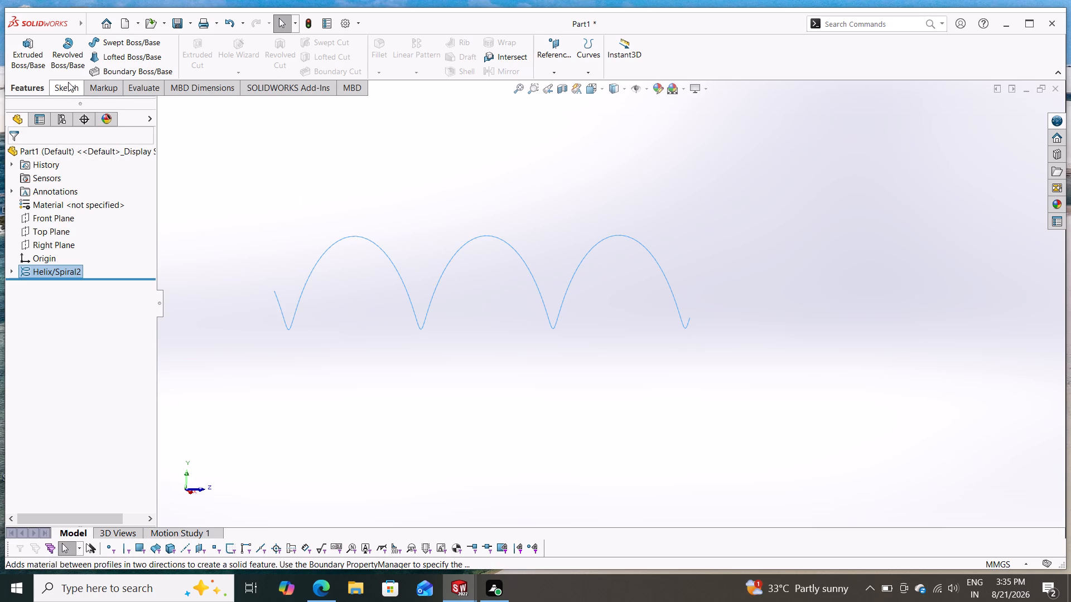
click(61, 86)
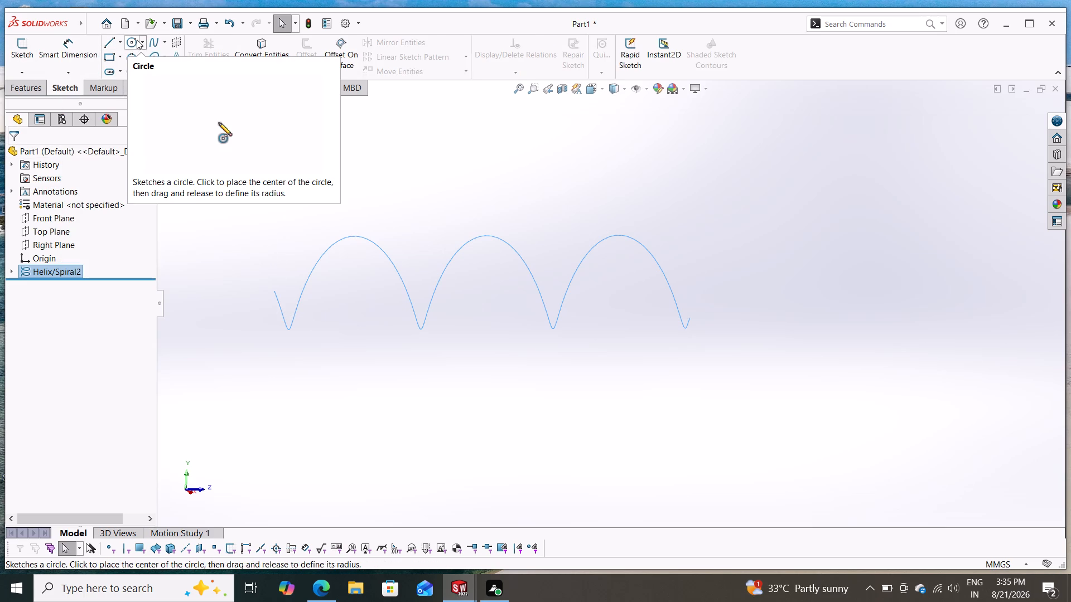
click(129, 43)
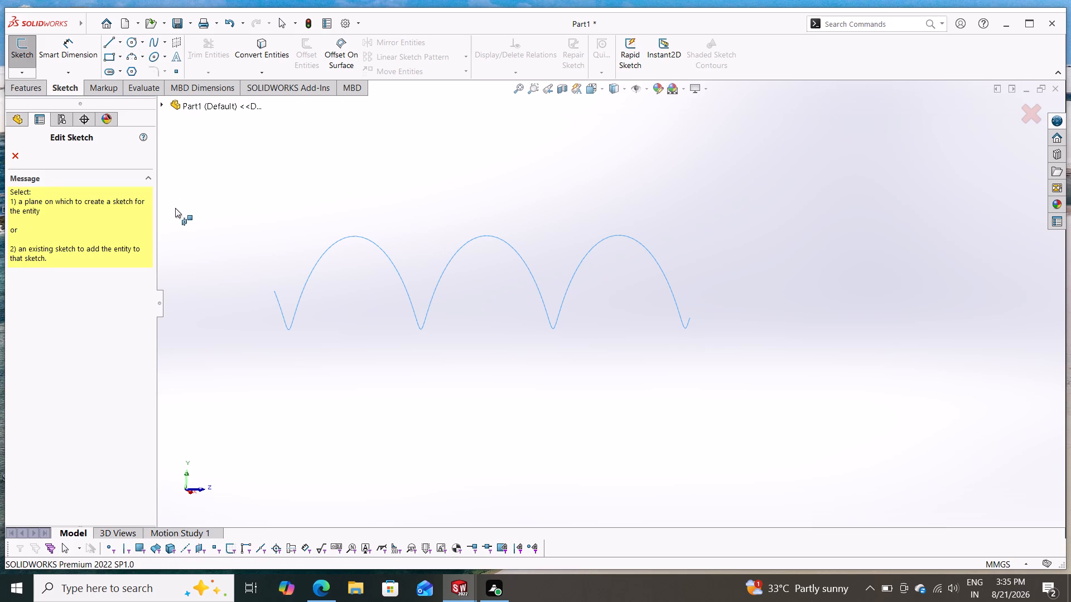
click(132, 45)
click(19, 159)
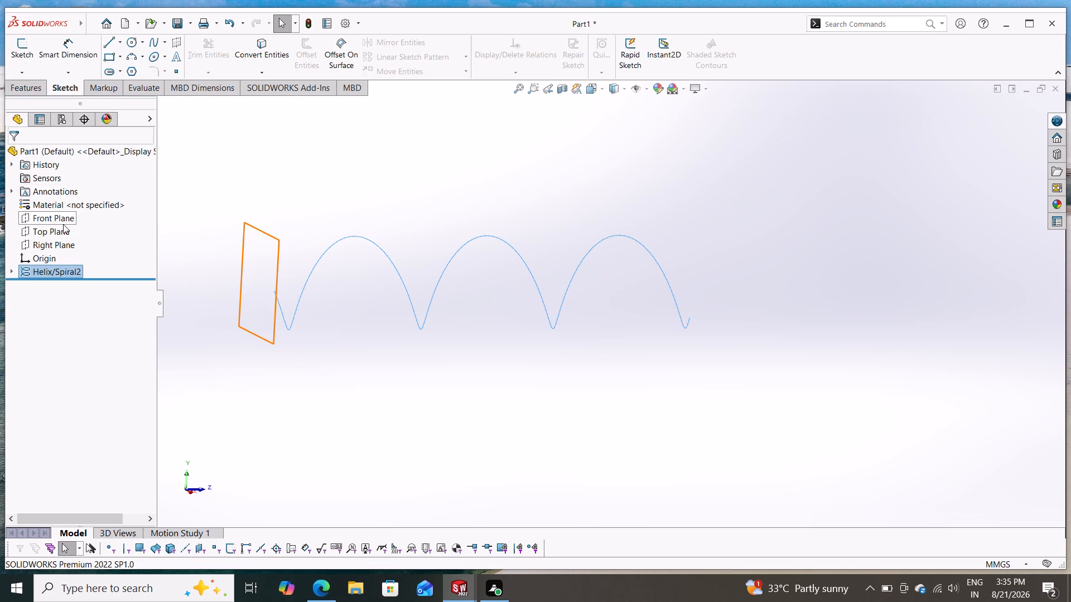
Sketch a circle of about 0.66 mm radius on the Front Plane, centred about 1.87 mm horizontally from the origin.
click(63, 224)
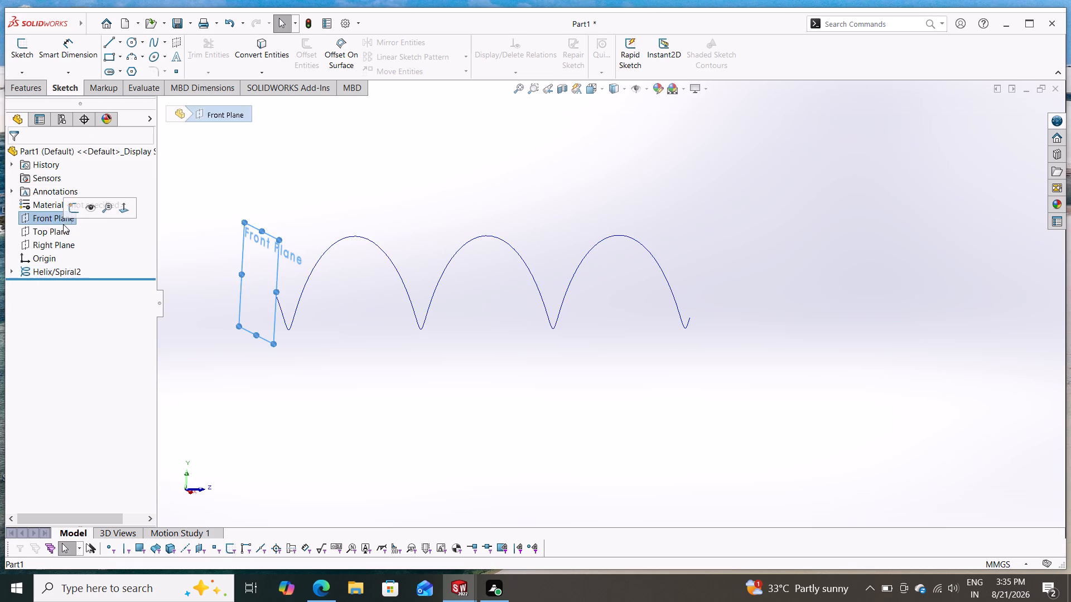
click(71, 207)
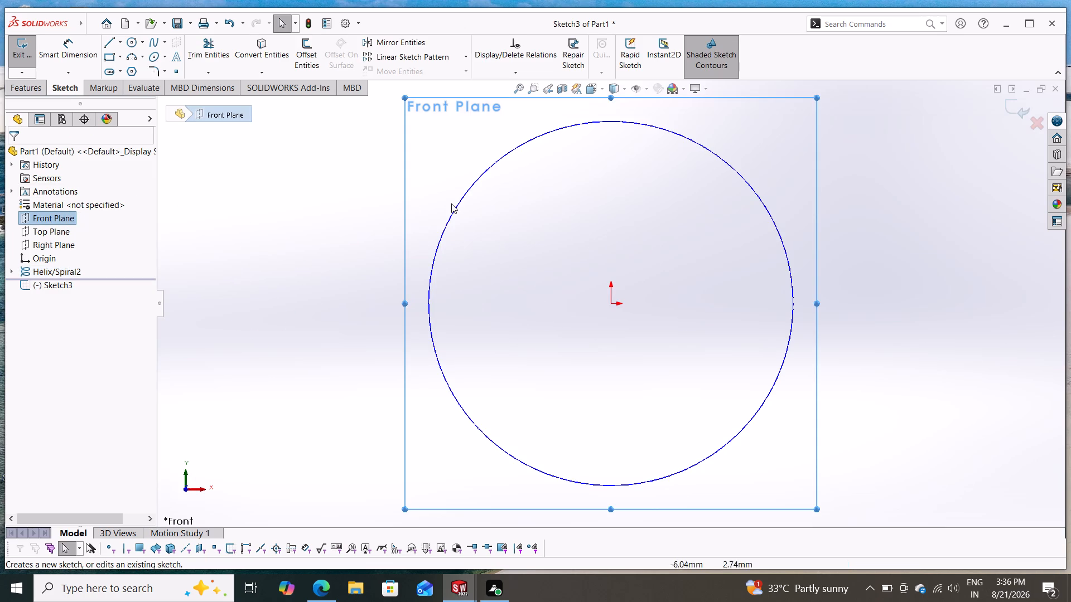
middle_drag(300, 290, 356, 288)
scroll(301, 290, down, 1)
scroll(356, 288, up, 6)
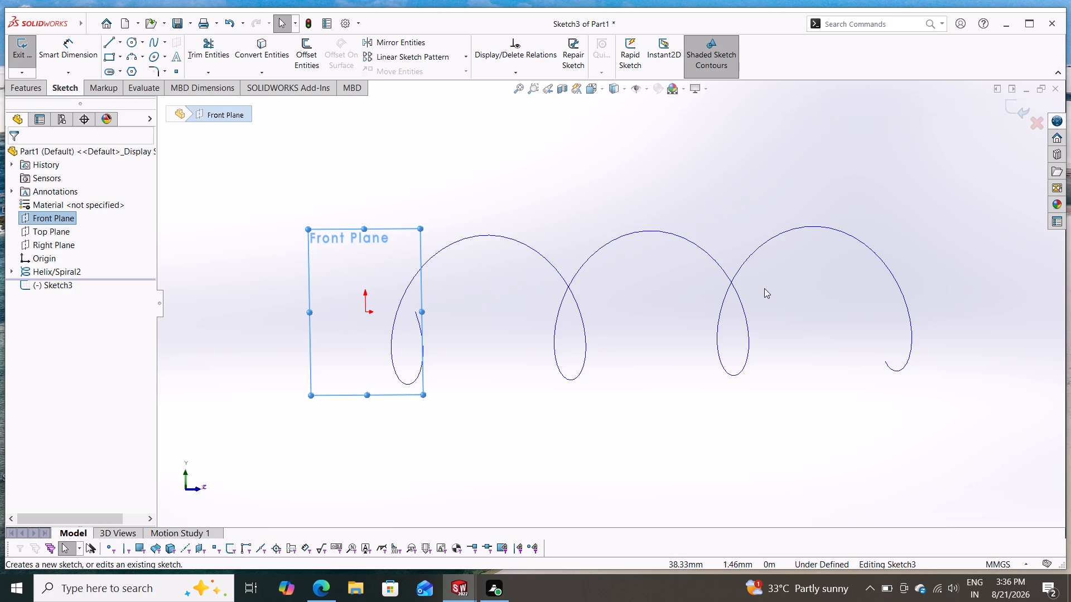
scroll(303, 325, down, 1)
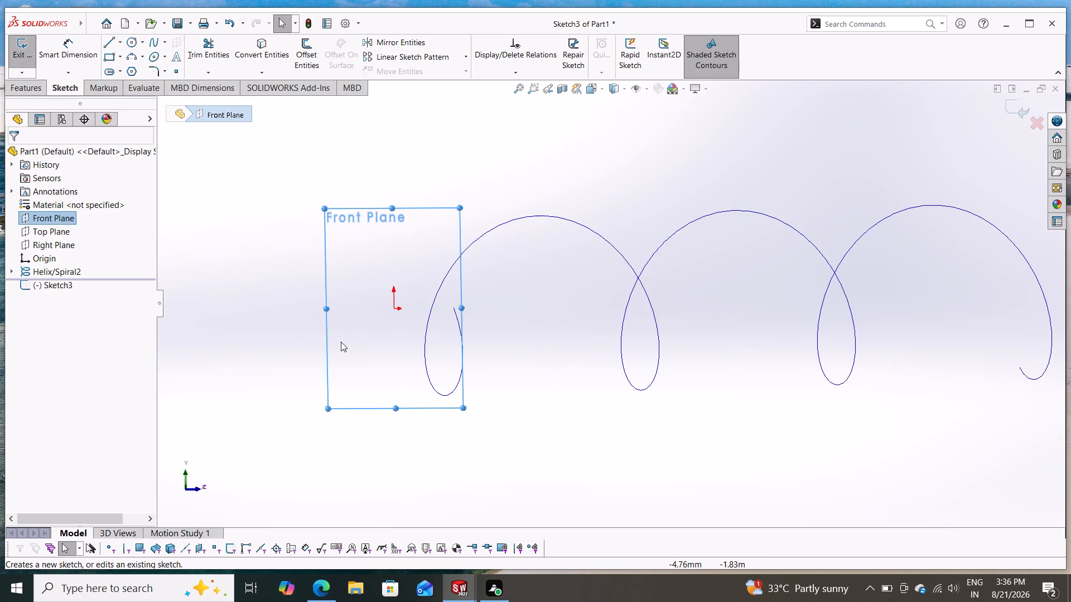
scroll(358, 344, down, 2)
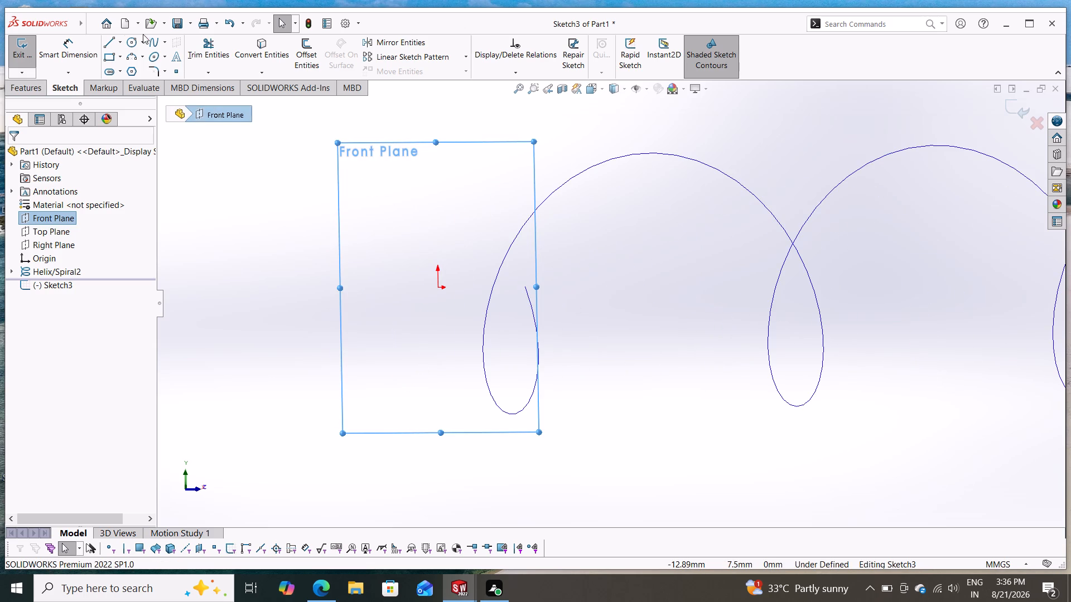
click(128, 43)
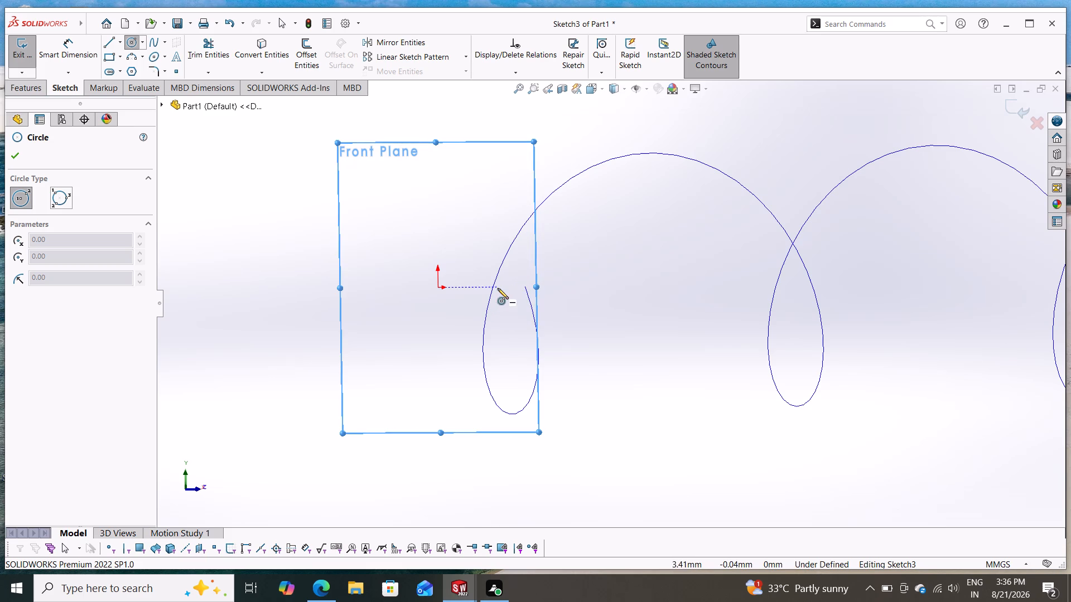
click(471, 286)
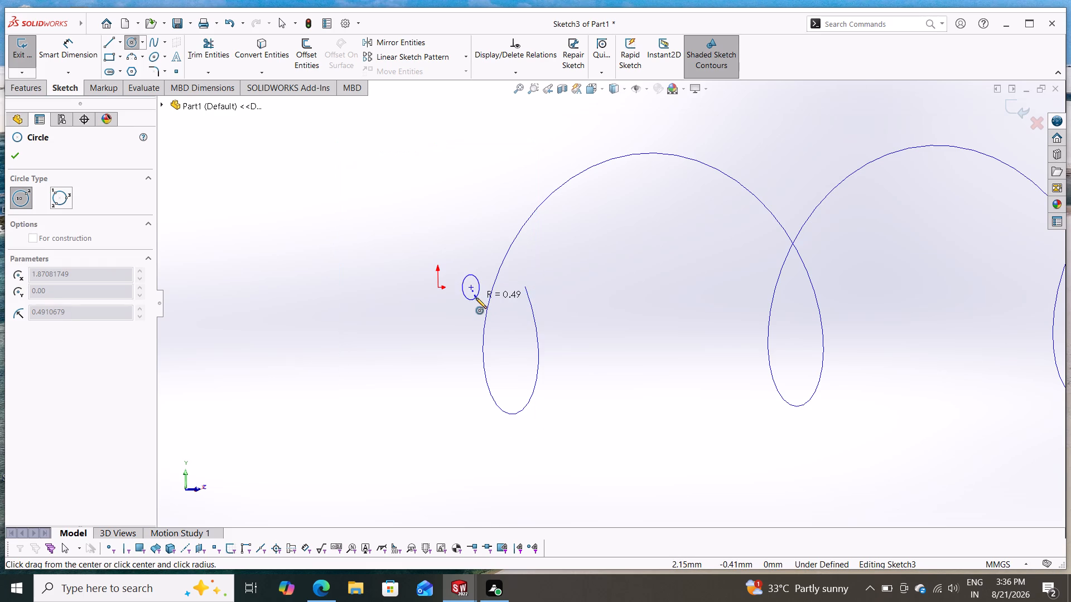
click(479, 299)
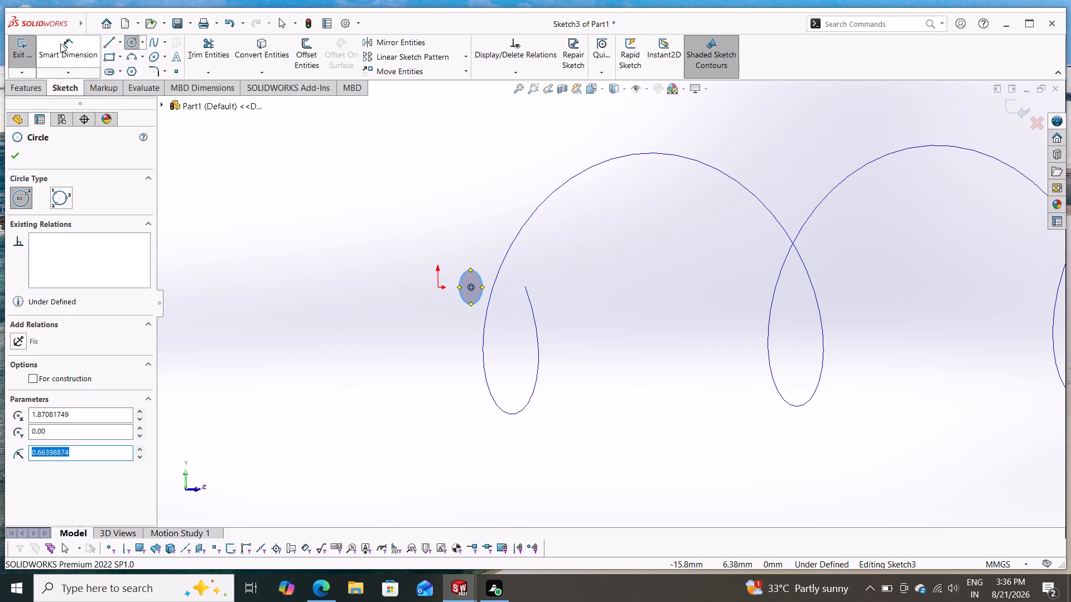
Dimension the small circle's diameter as 3 mm.
drag(64, 45, 66, 51)
drag(479, 278, 476, 270)
click(476, 200)
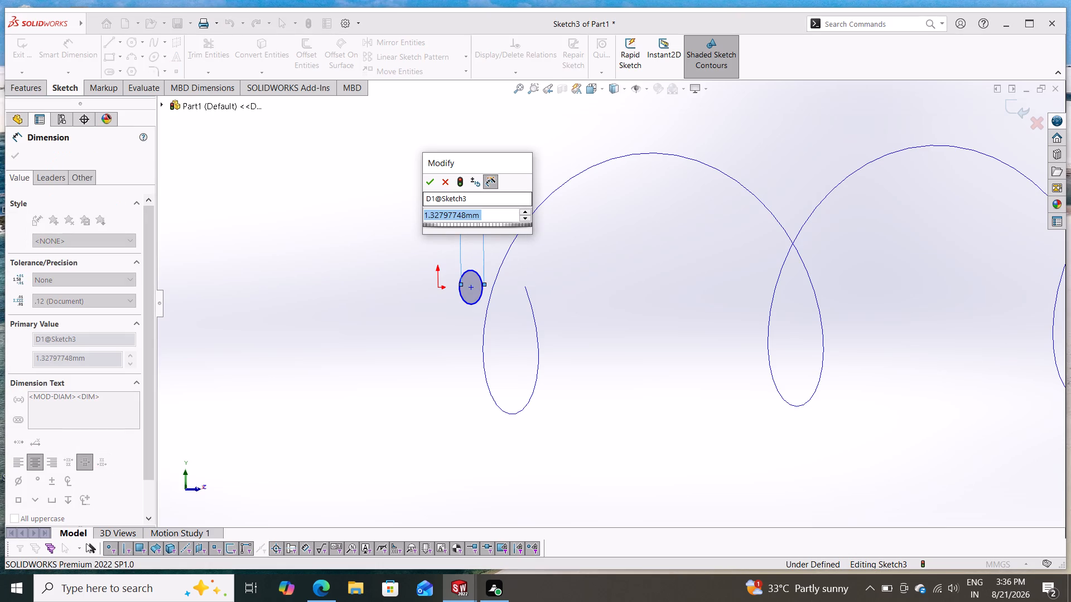
key(3)
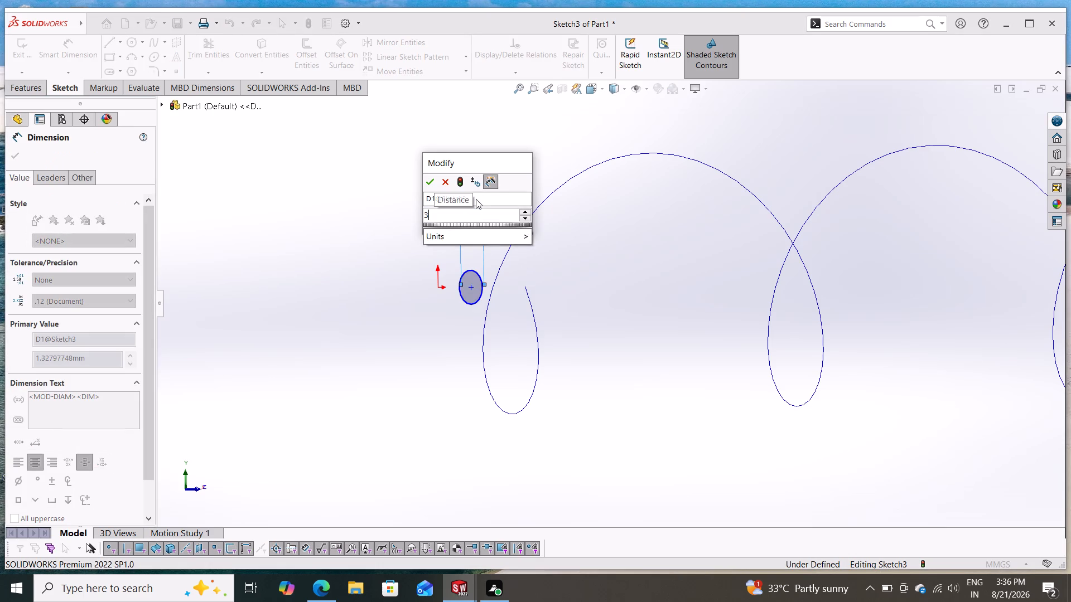
key(Return)
scroll(669, 235, down, 1)
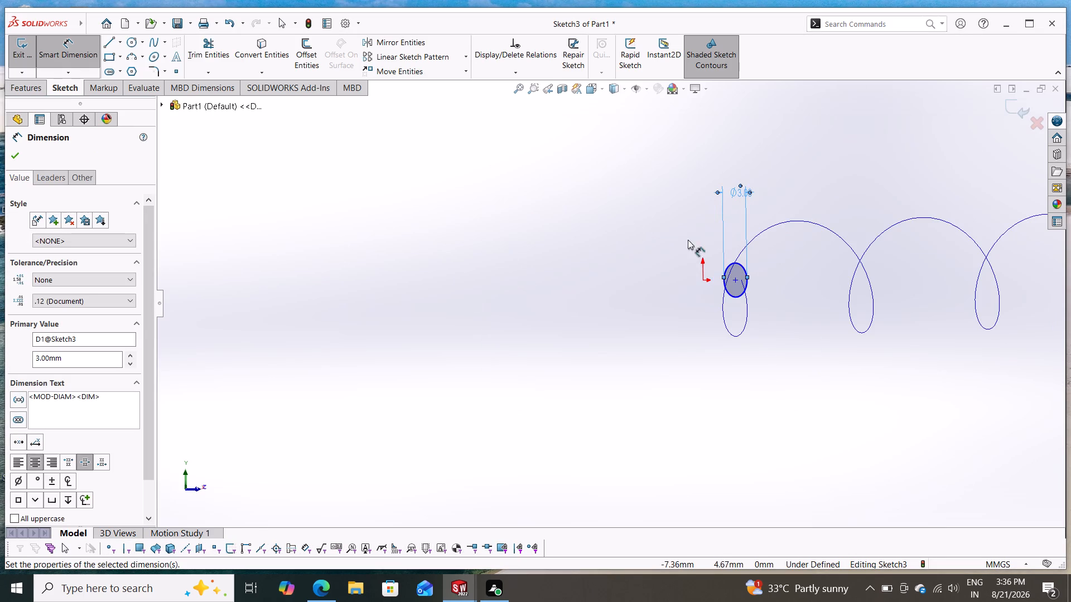
scroll(791, 269, down, 3)
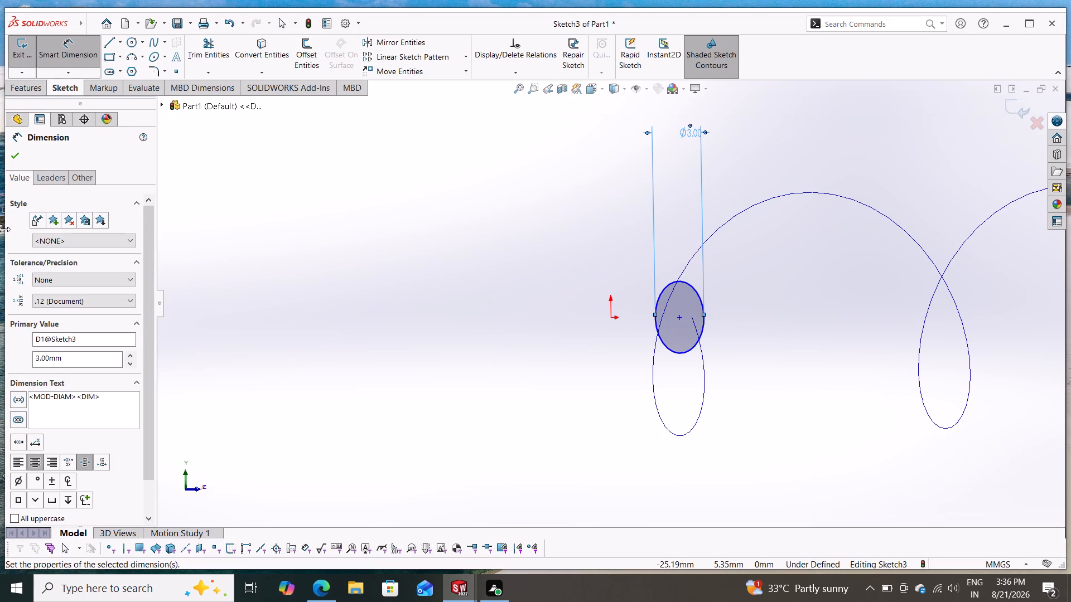
click(18, 162)
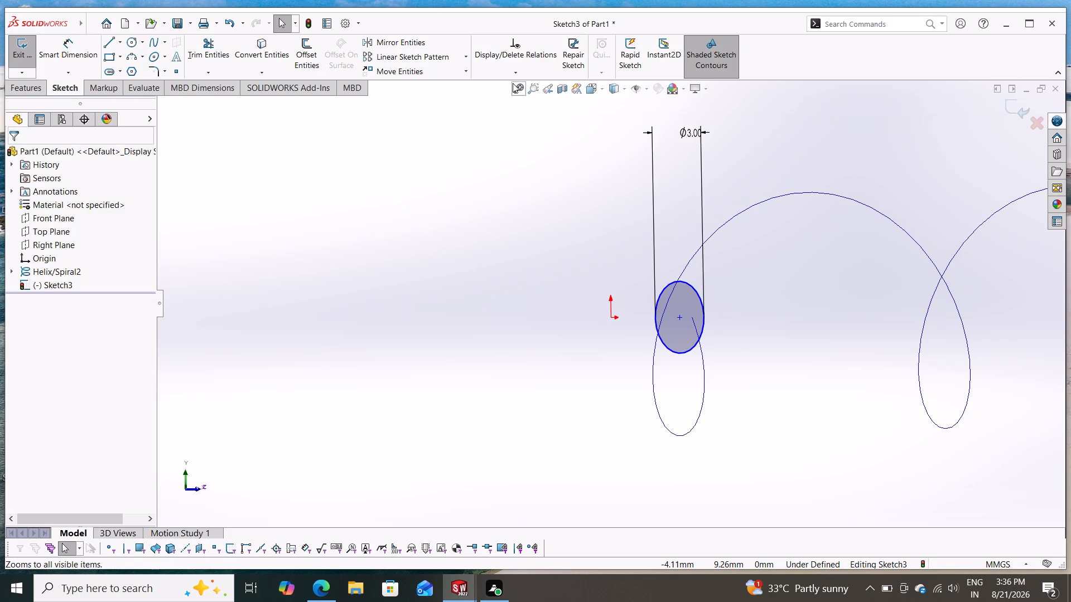
Add a Pierce relation between the 3 mm circle's centre point and the helix curve.
click(515, 75)
click(508, 99)
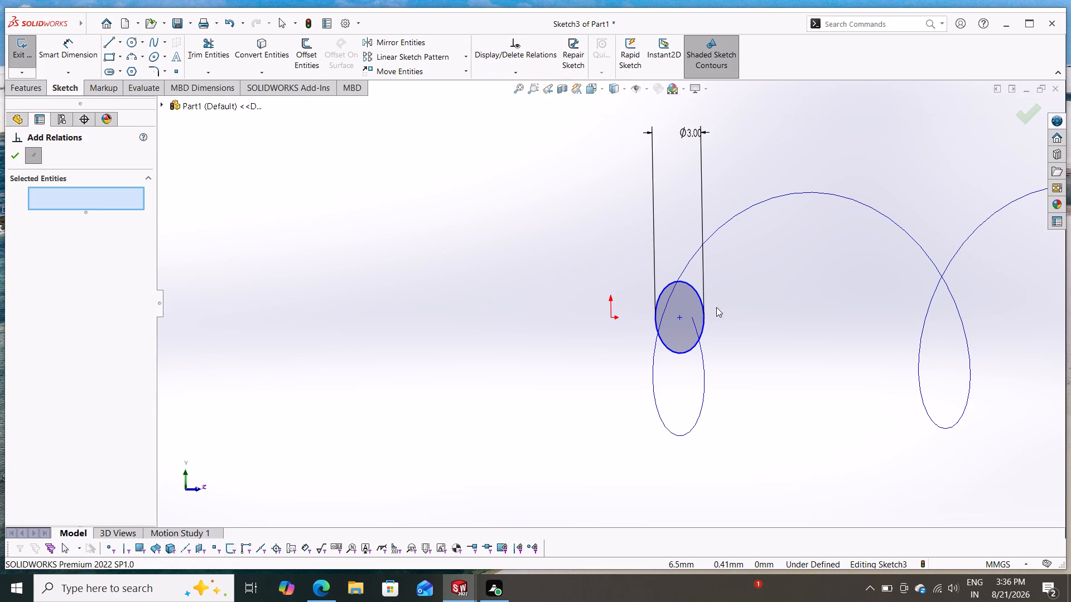
click(680, 316)
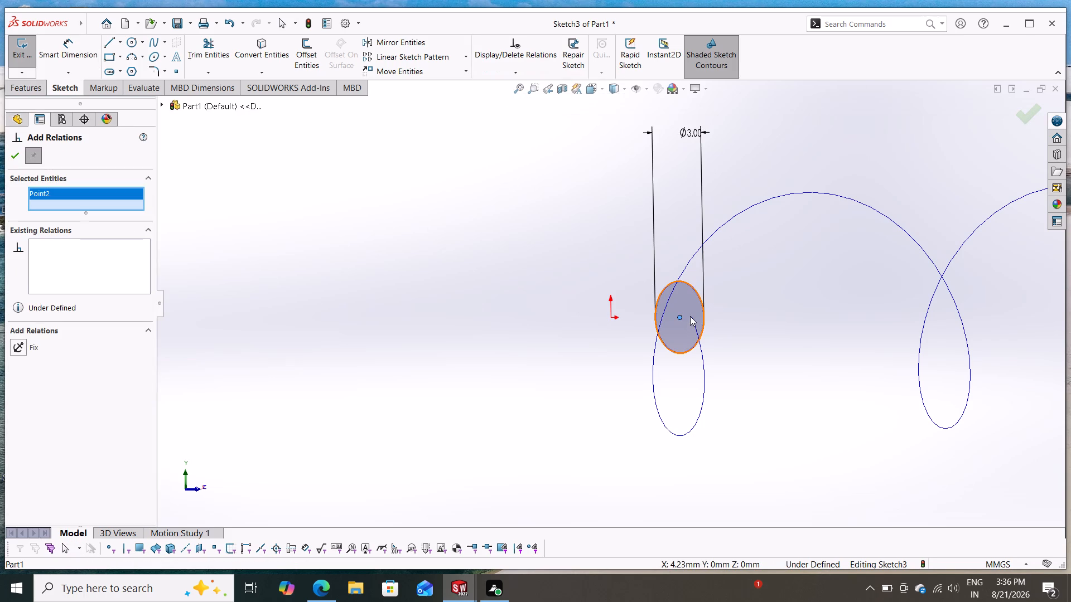
click(694, 328)
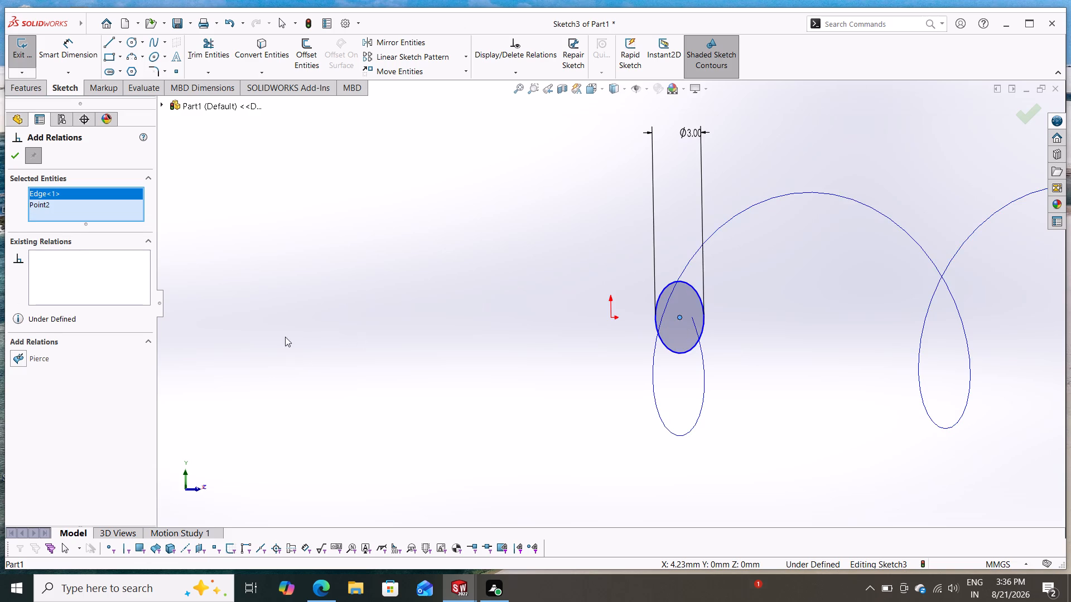
click(47, 357)
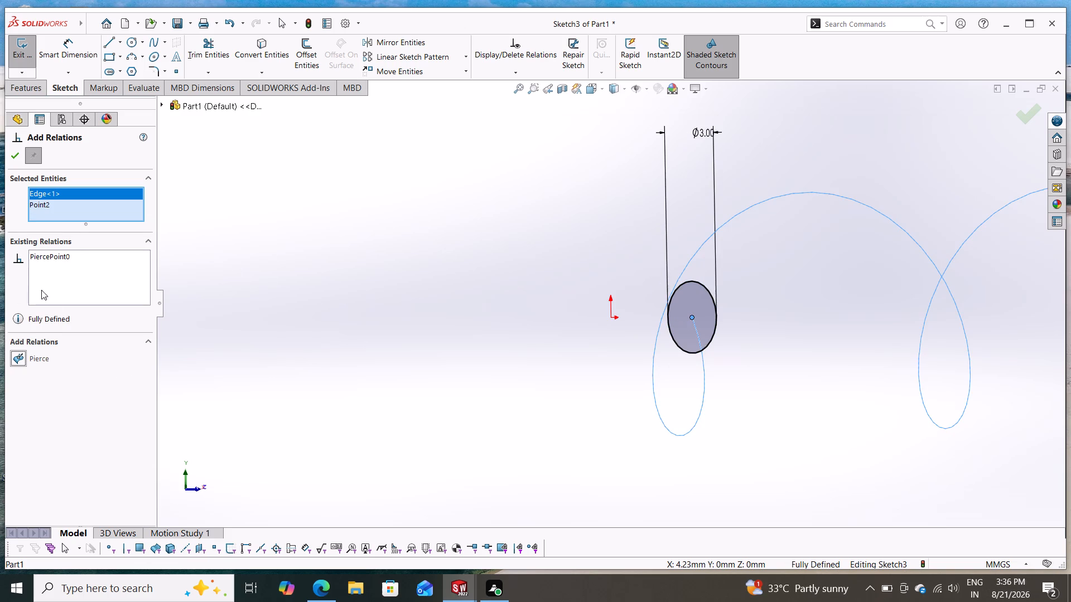
click(12, 158)
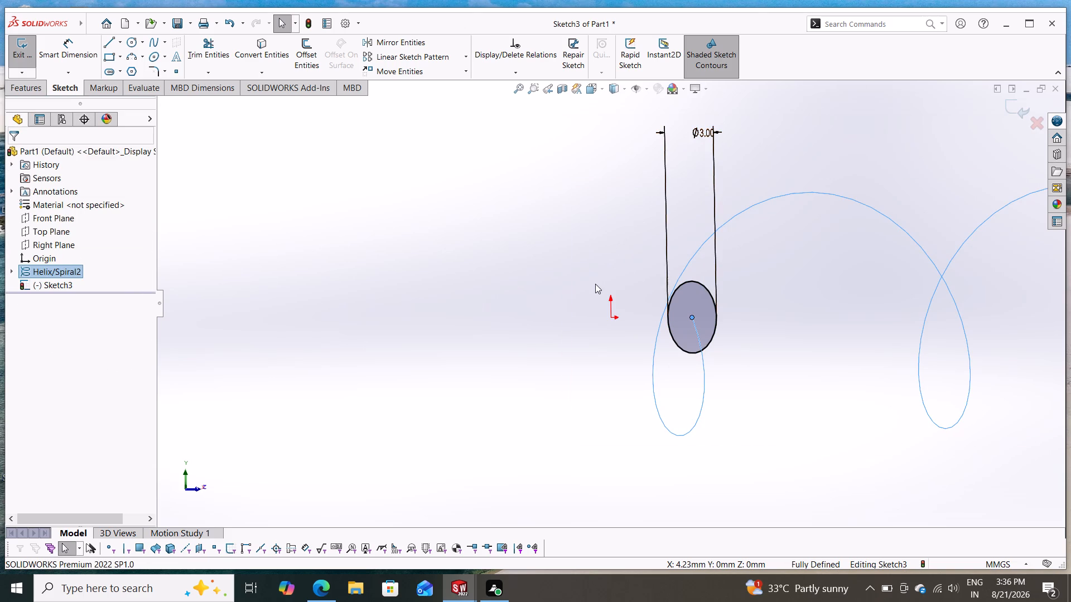
Create a Swept Boss/Base using the 3 mm circle sketch as the profile and the helix as the path.
scroll(595, 284, down, 1)
scroll(595, 284, up, 6)
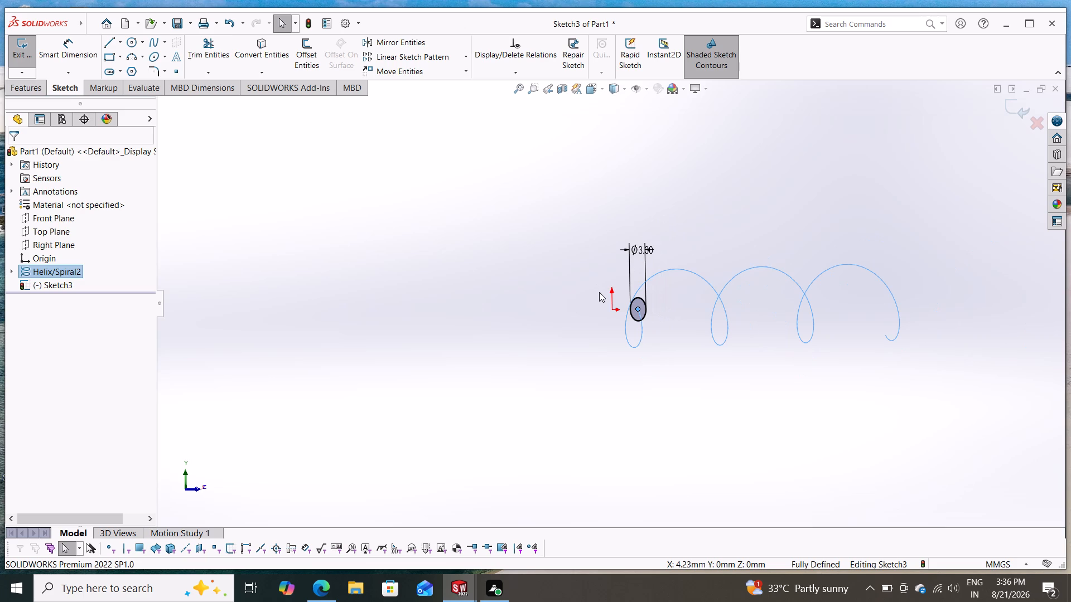
click(38, 91)
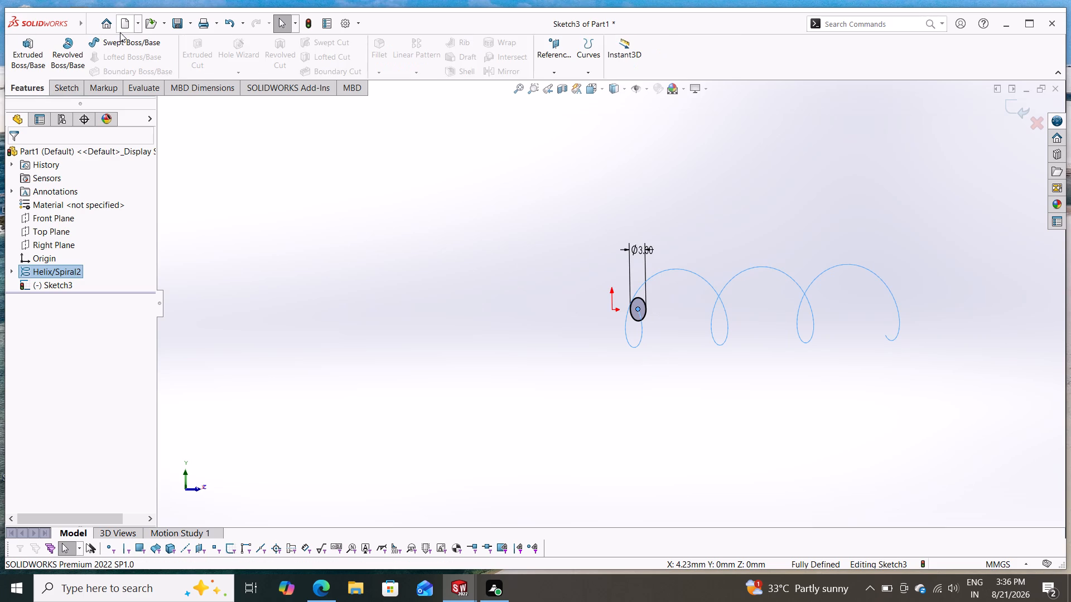
click(122, 42)
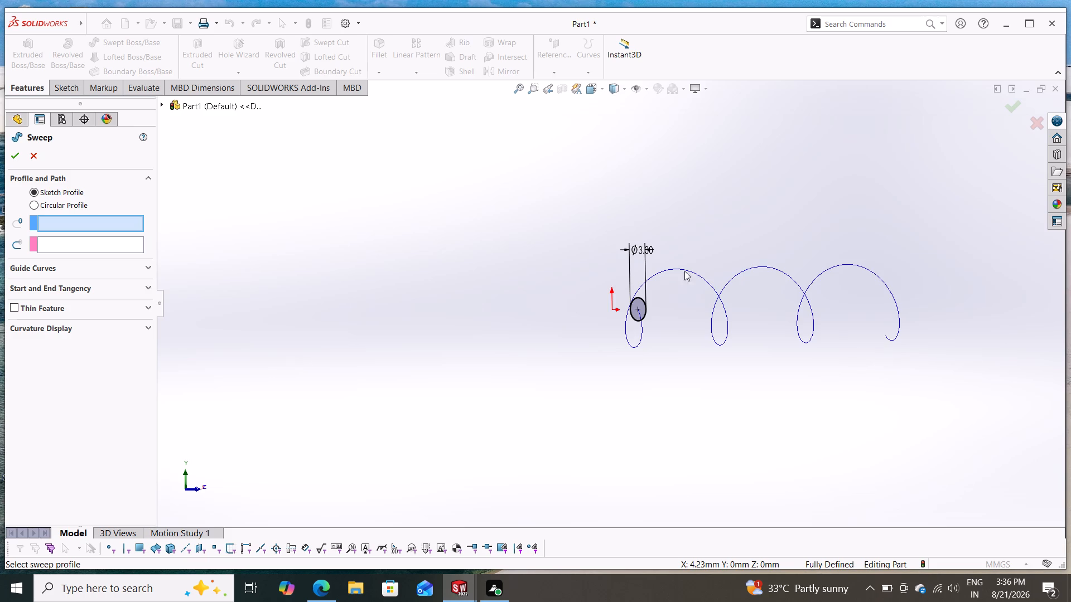
scroll(621, 269, down, 2)
click(654, 332)
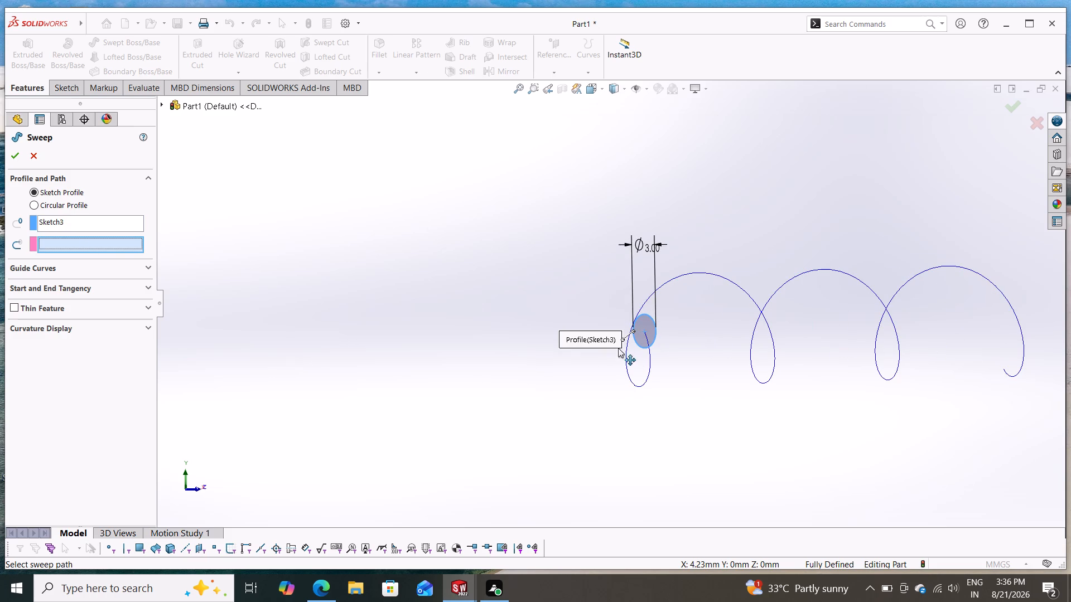
click(650, 366)
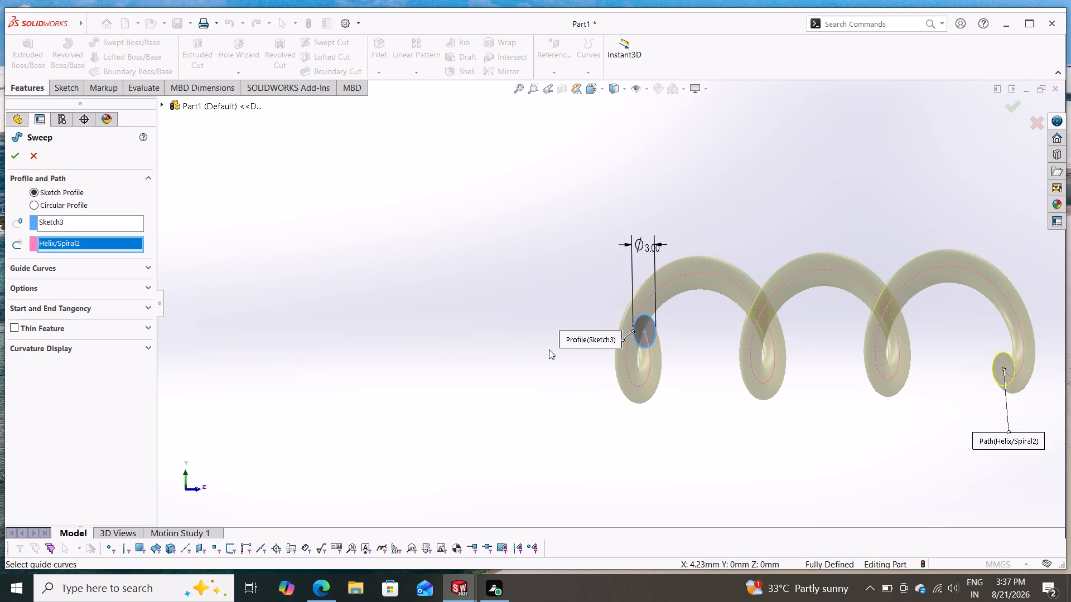
click(17, 154)
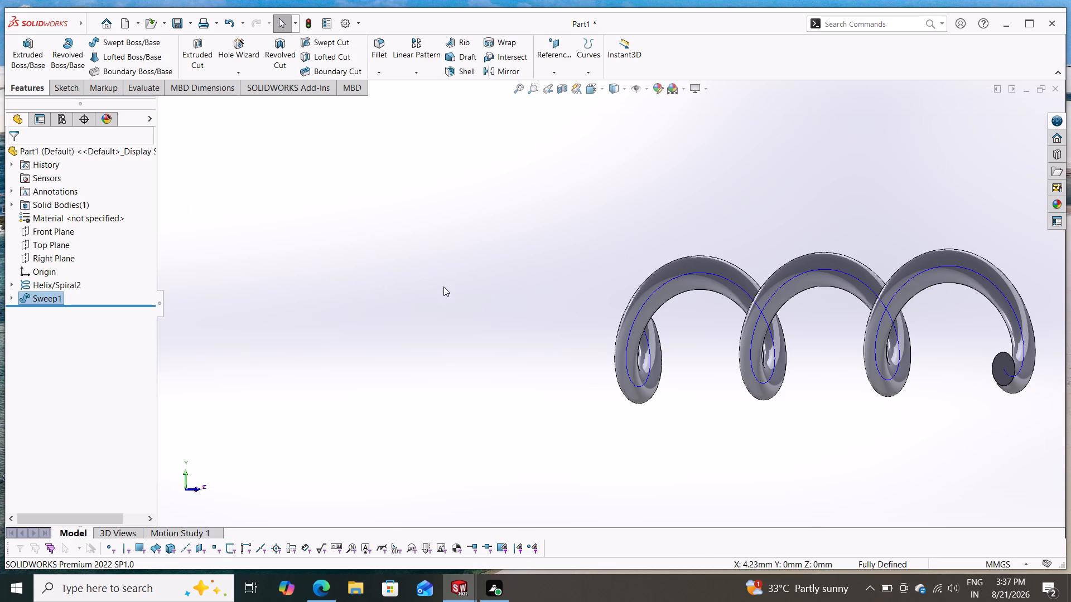
Inspect the swept coil's shape and both of its ends from several viewing angles.
scroll(440, 334, up, 3)
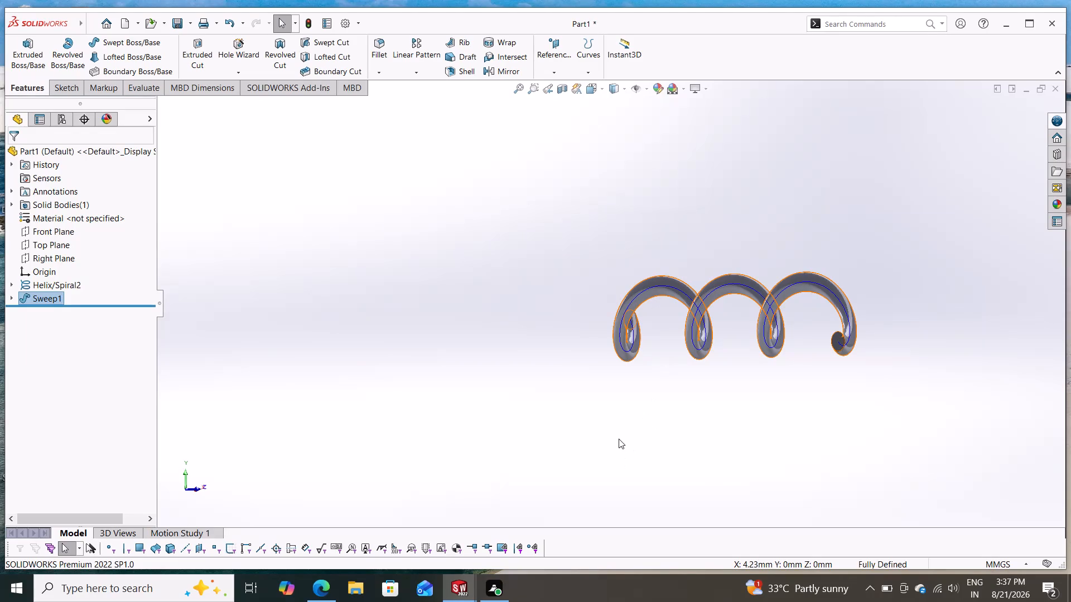
middle_drag(503, 362, 553, 376)
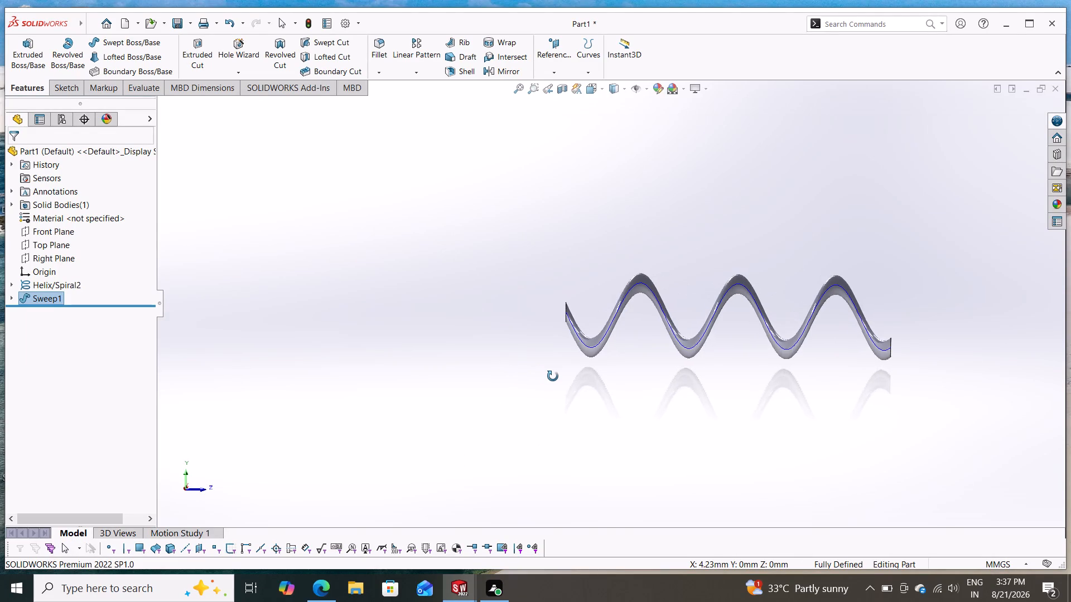
middle_drag(553, 376, 541, 444)
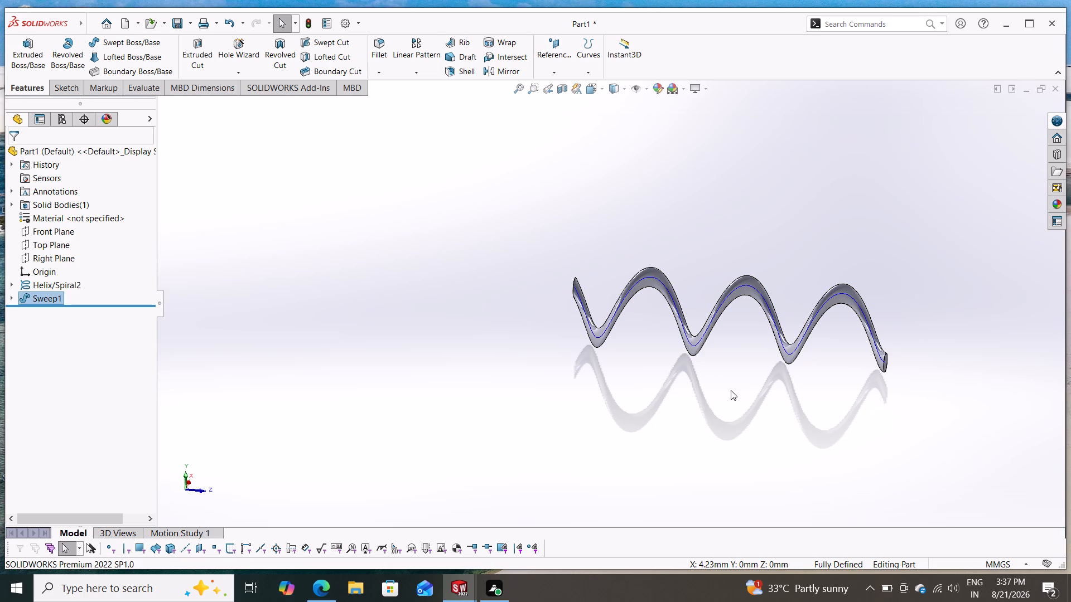
middle_drag(715, 393, 659, 406)
scroll(659, 406, down, 1)
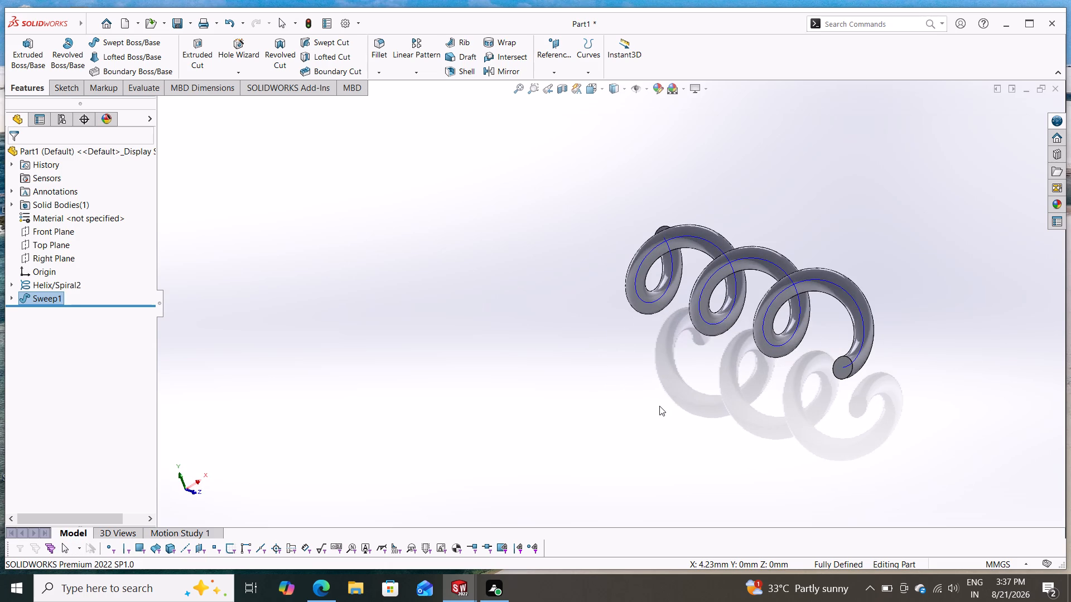
scroll(665, 407, down, 1)
scroll(668, 405, up, 3)
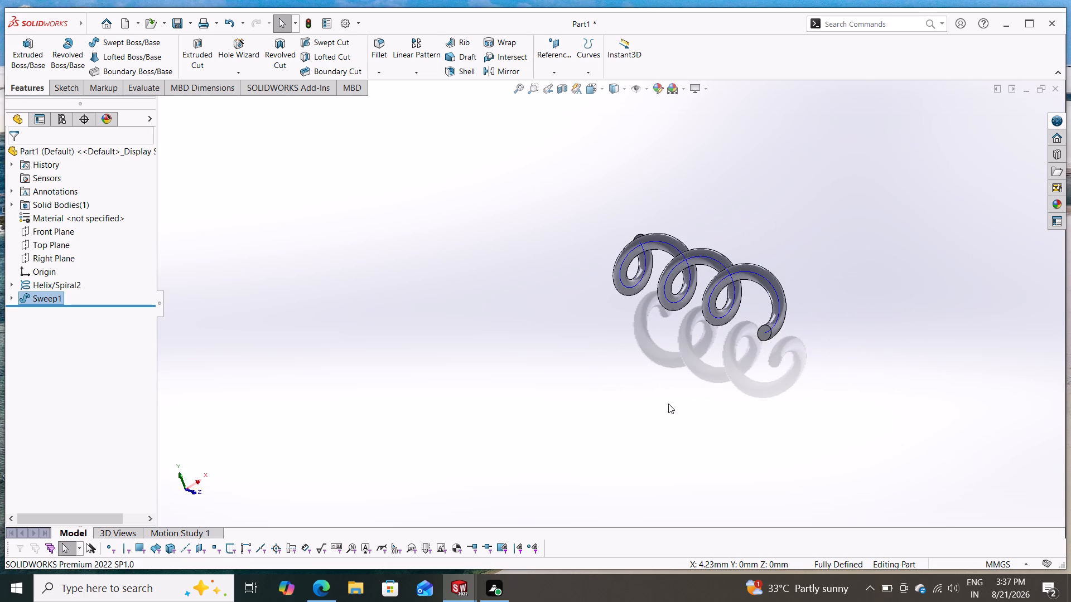
middle_drag(592, 308, 643, 347)
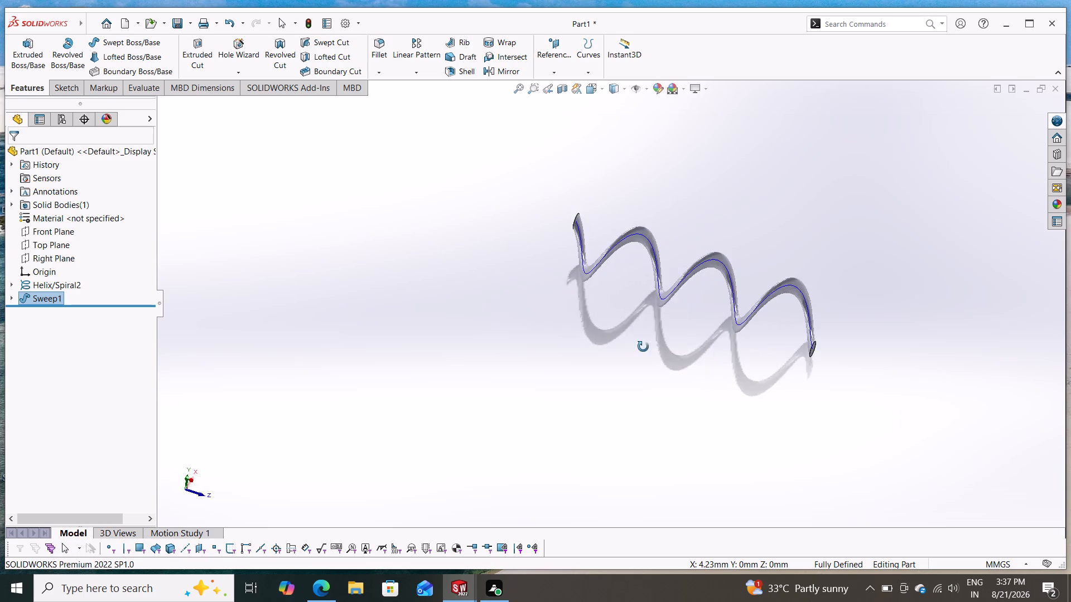
middle_drag(643, 347, 673, 217)
scroll(670, 212, down, 1)
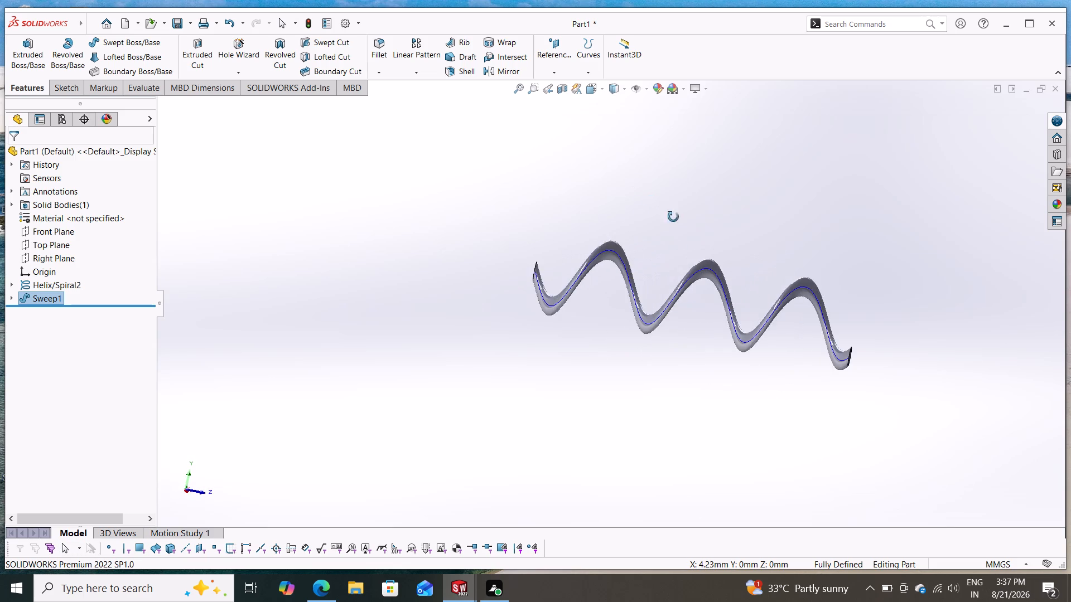
middle_drag(673, 217, 676, 236)
scroll(676, 236, down, 2)
scroll(676, 236, up, 3)
middle_drag(673, 243, 671, 246)
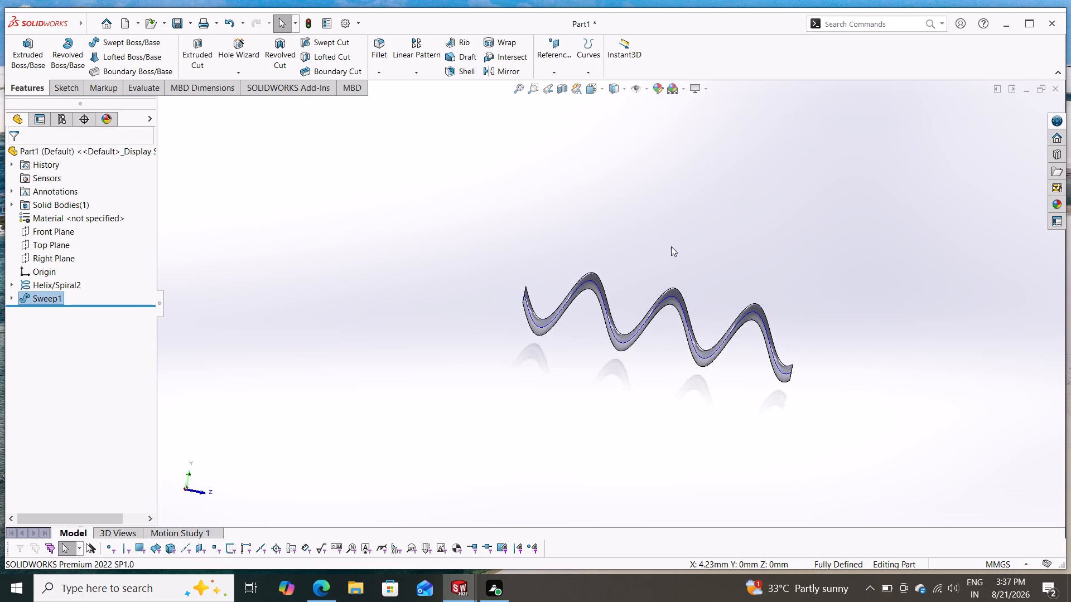
Inspect the swept coil and its two ends from several viewing angles.
middle_drag(671, 246, 580, 263)
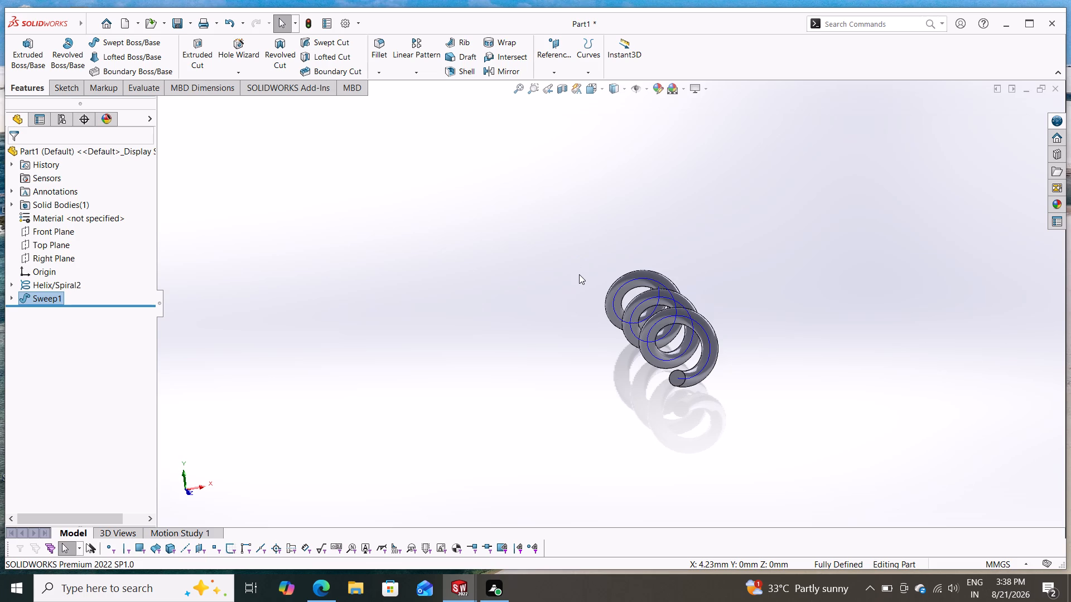
middle_drag(589, 301, 613, 287)
scroll(604, 294, down, 1)
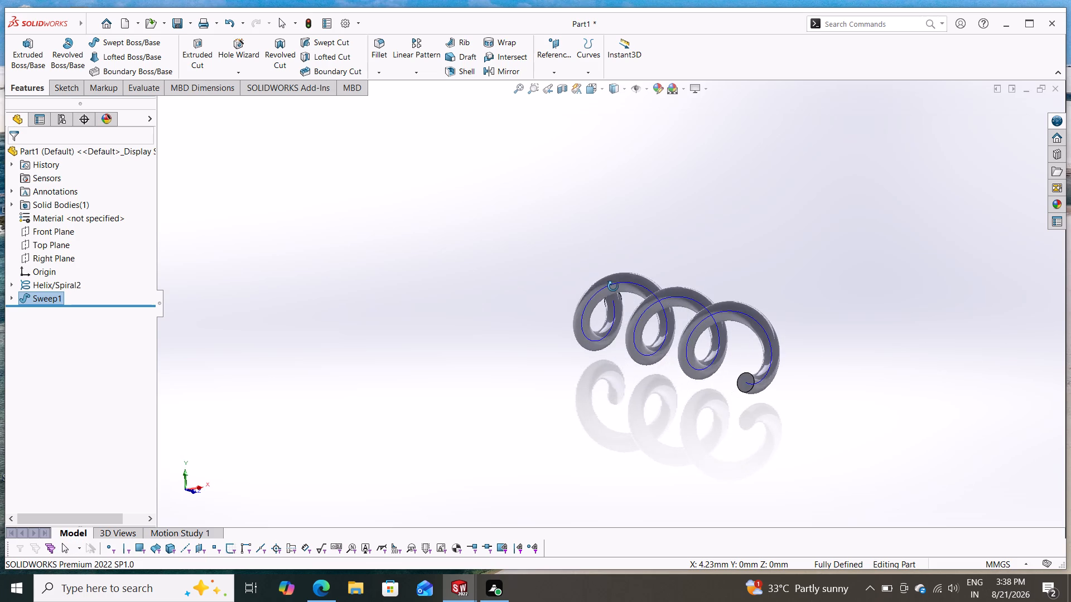
middle_drag(613, 287, 563, 298)
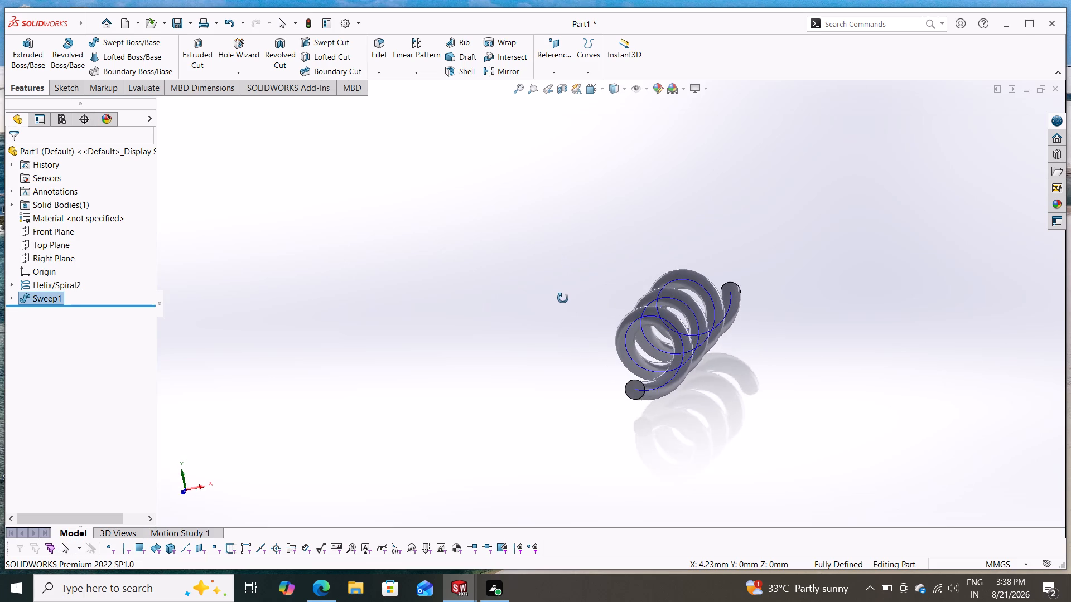
middle_drag(563, 298, 555, 333)
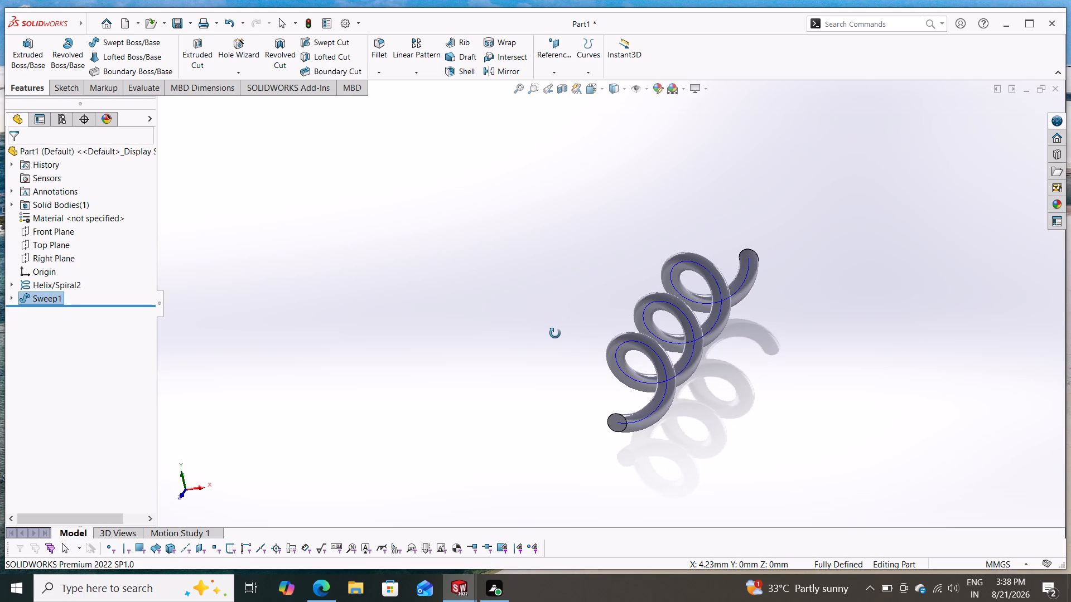
middle_drag(555, 333, 555, 334)
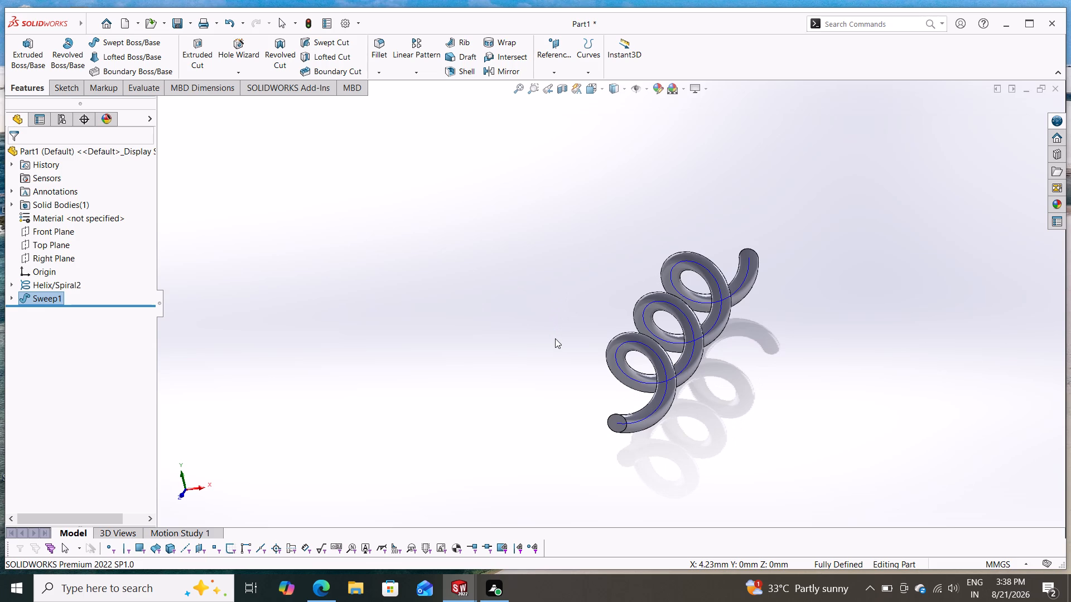
middle_drag(555, 338, 630, 264)
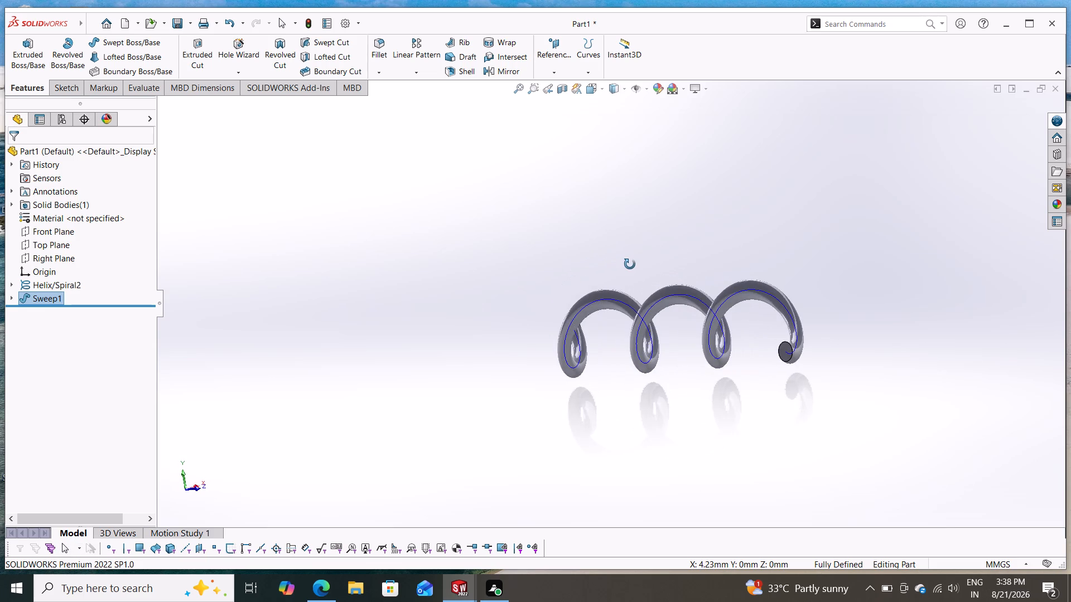
middle_drag(630, 264, 644, 268)
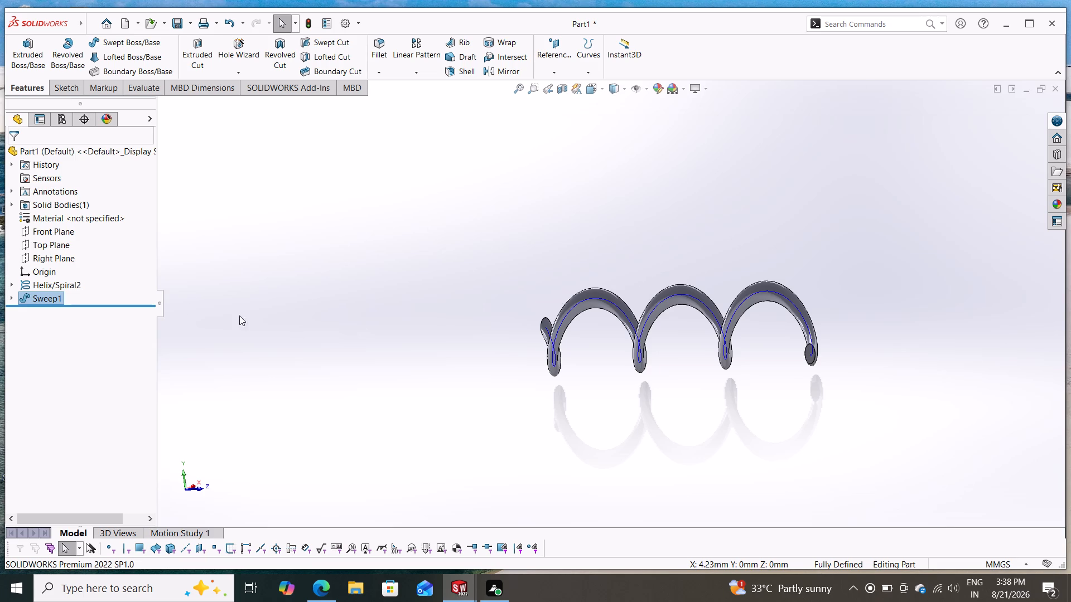
Open the helix feature for editing and set its start angle to 15 degrees.
click(71, 287)
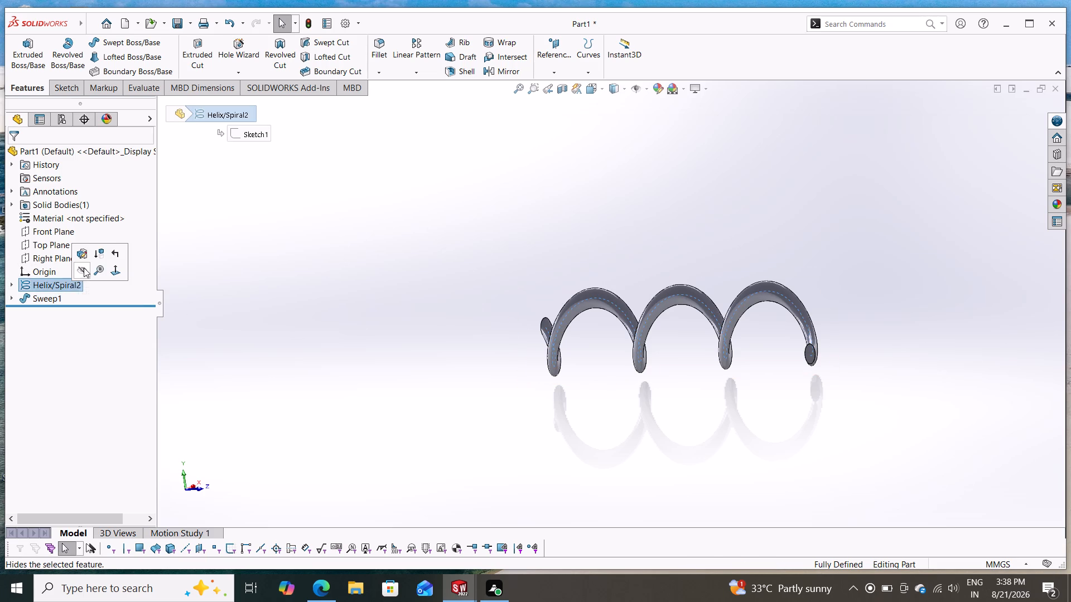
click(84, 251)
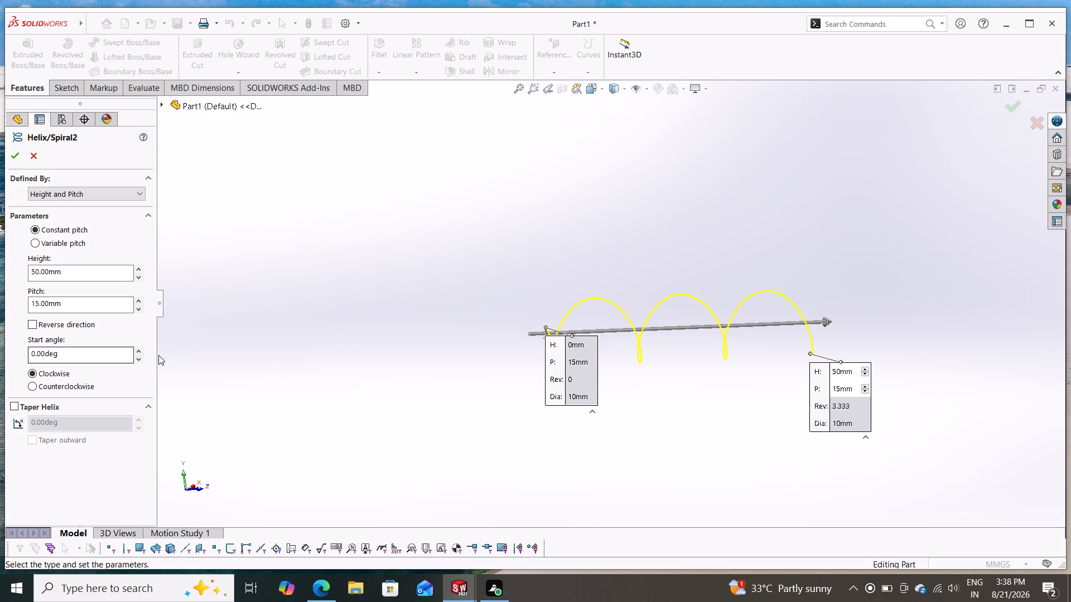
click(139, 352)
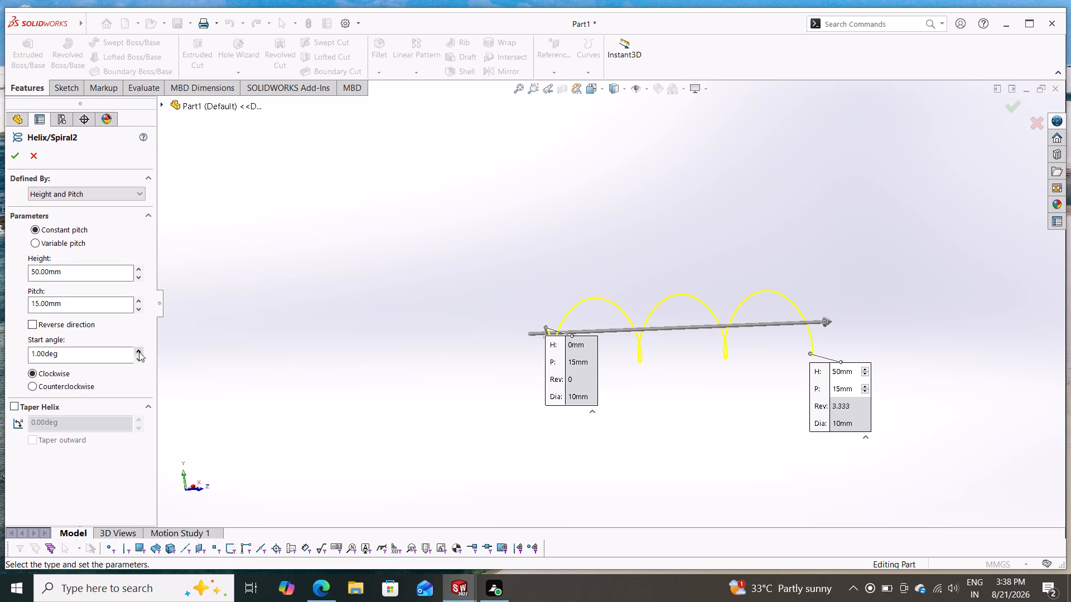
double_click(139, 351)
click(139, 351)
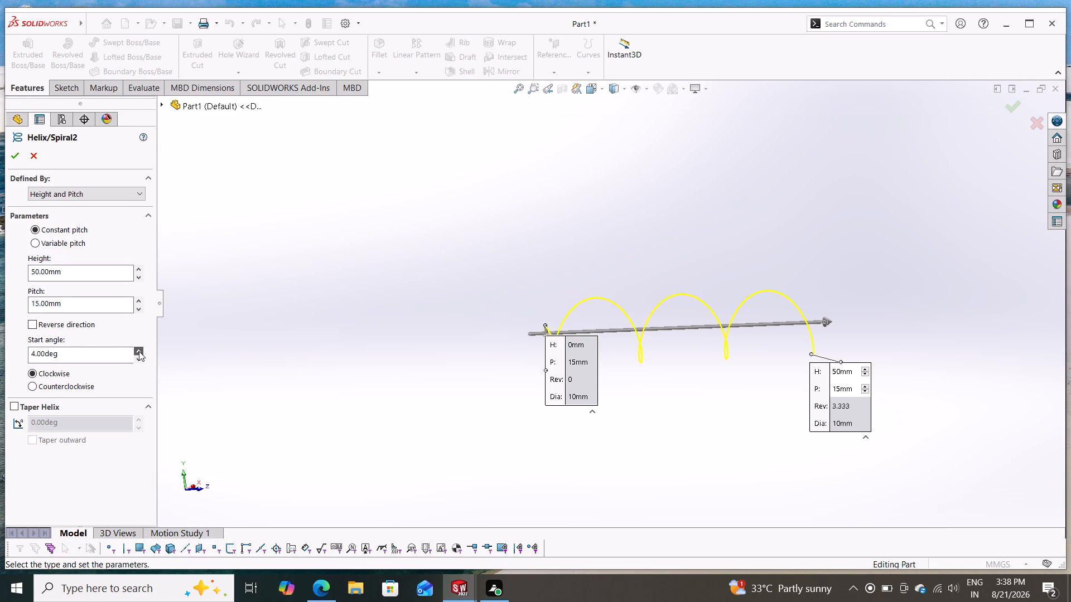
triple_click(139, 351)
double_click(139, 351)
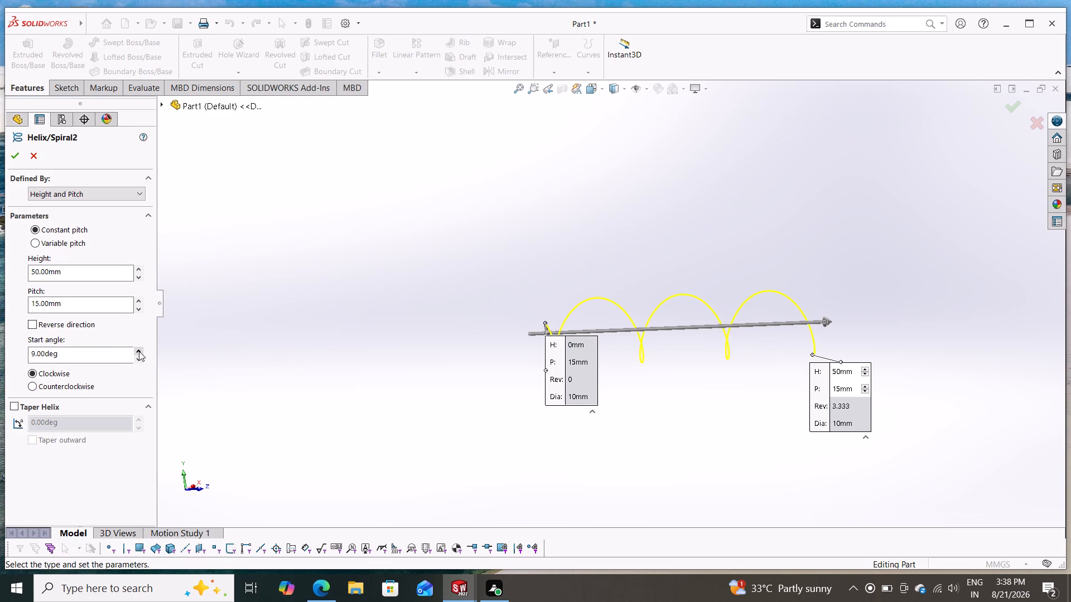
triple_click(139, 351)
click(139, 351)
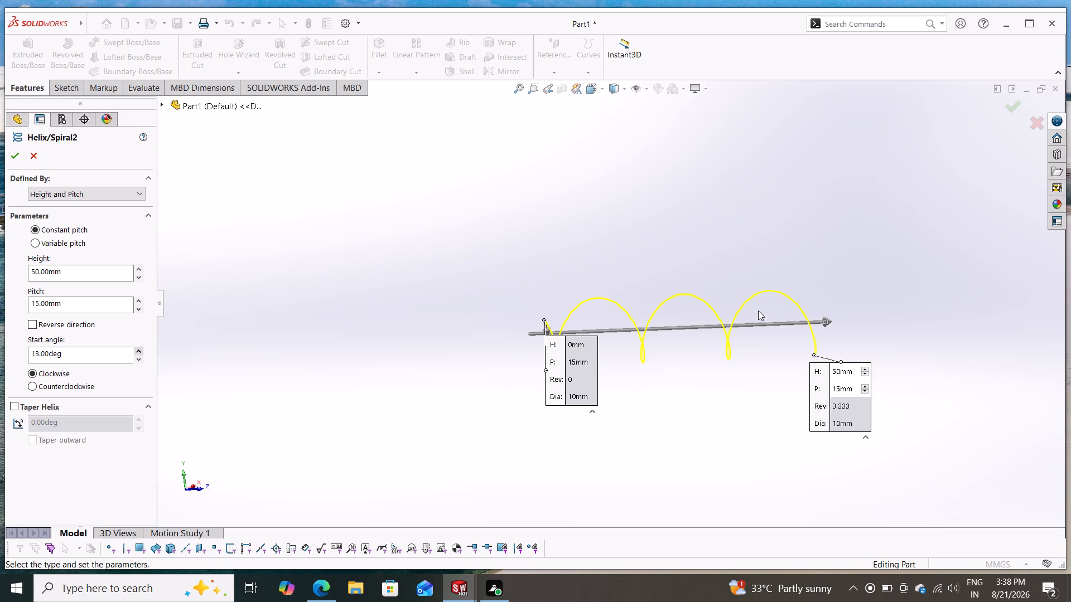
scroll(780, 329, down, 5)
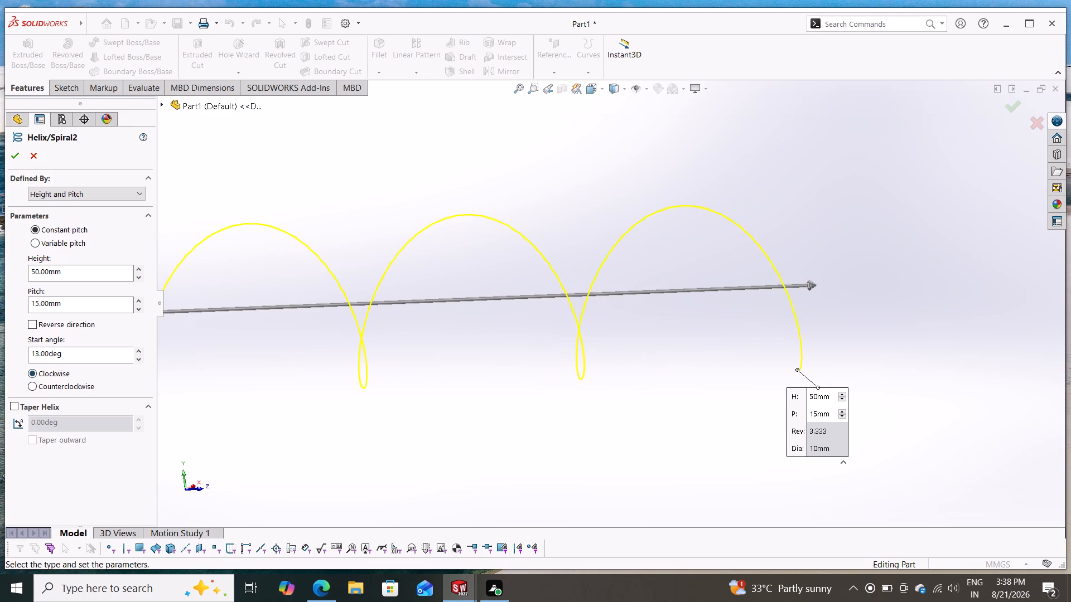
double_click(139, 347)
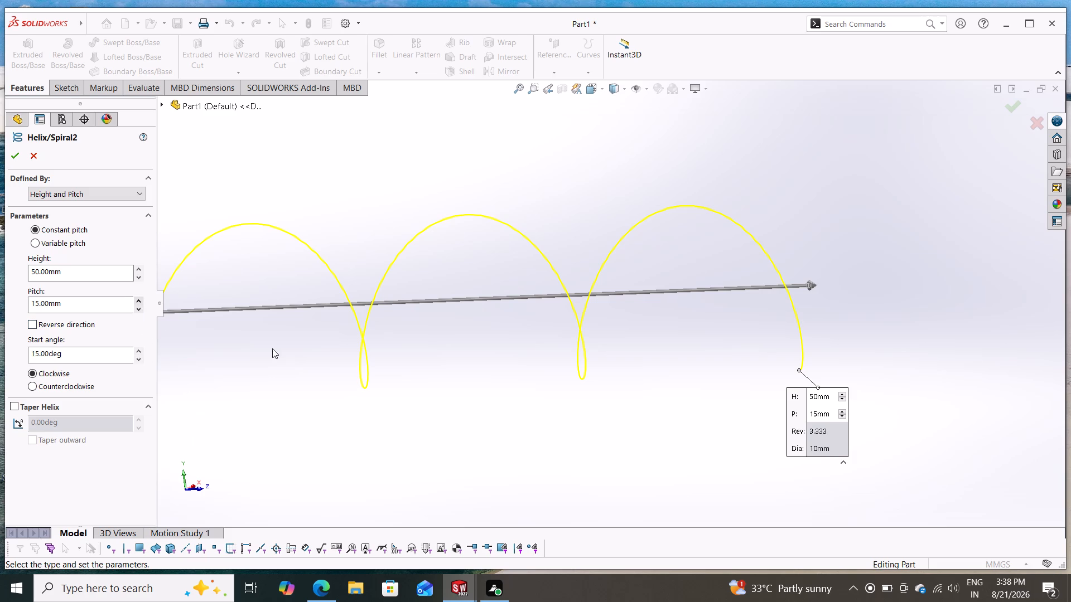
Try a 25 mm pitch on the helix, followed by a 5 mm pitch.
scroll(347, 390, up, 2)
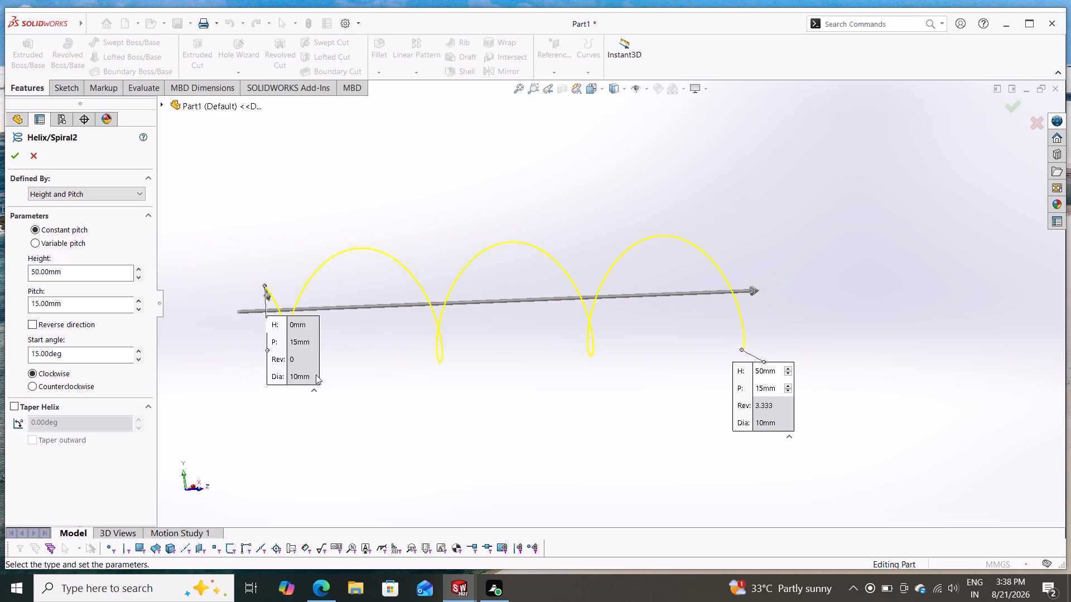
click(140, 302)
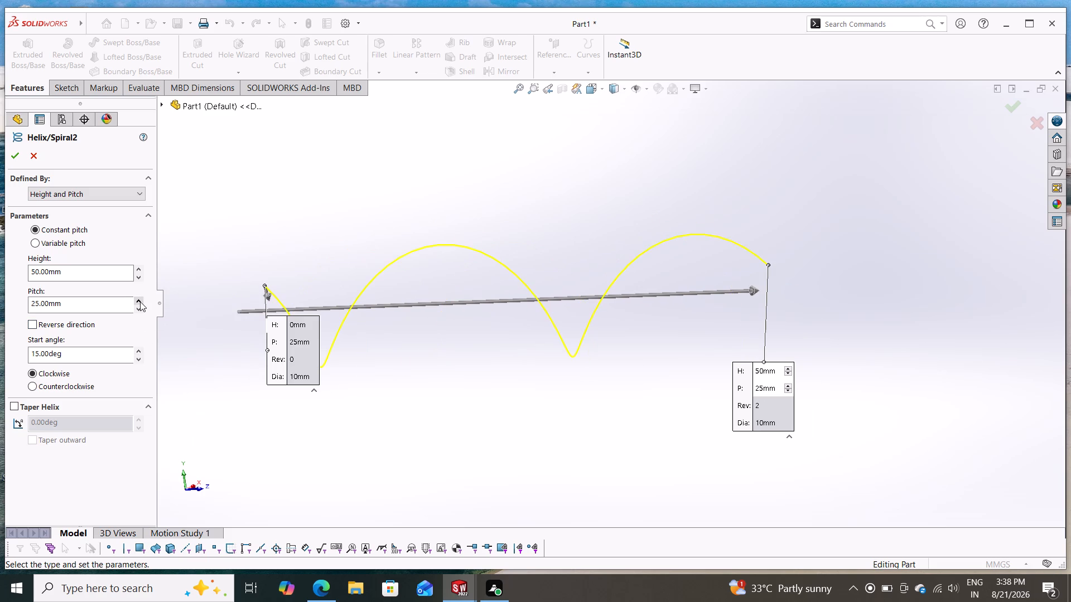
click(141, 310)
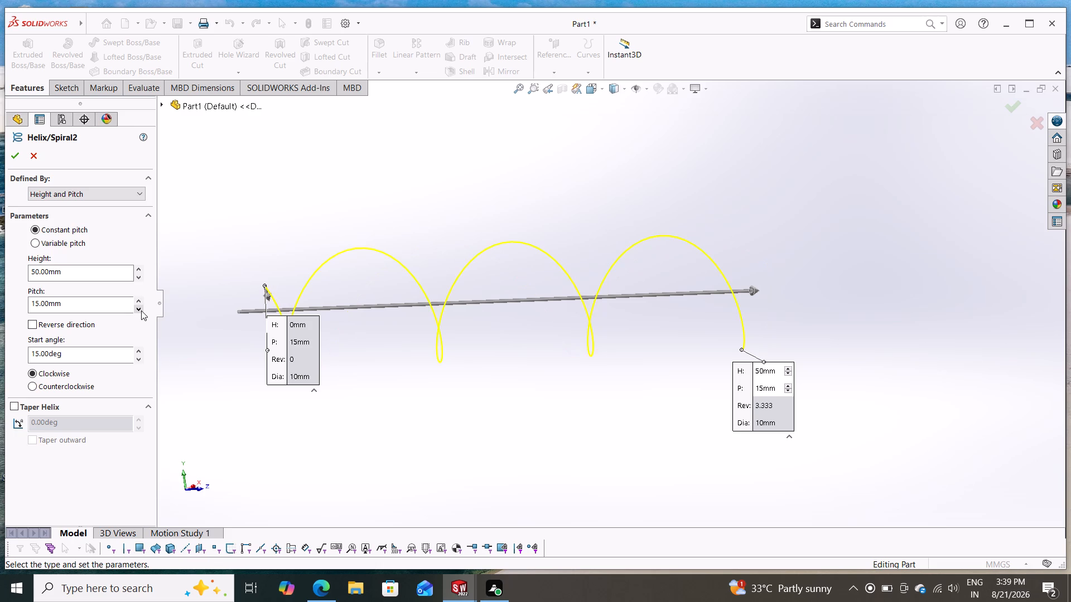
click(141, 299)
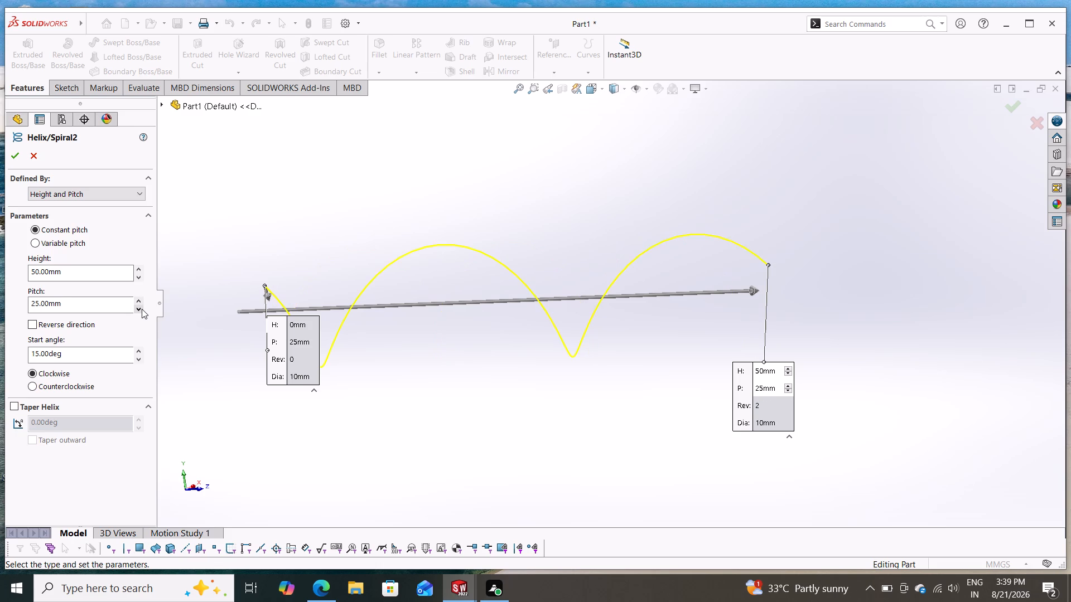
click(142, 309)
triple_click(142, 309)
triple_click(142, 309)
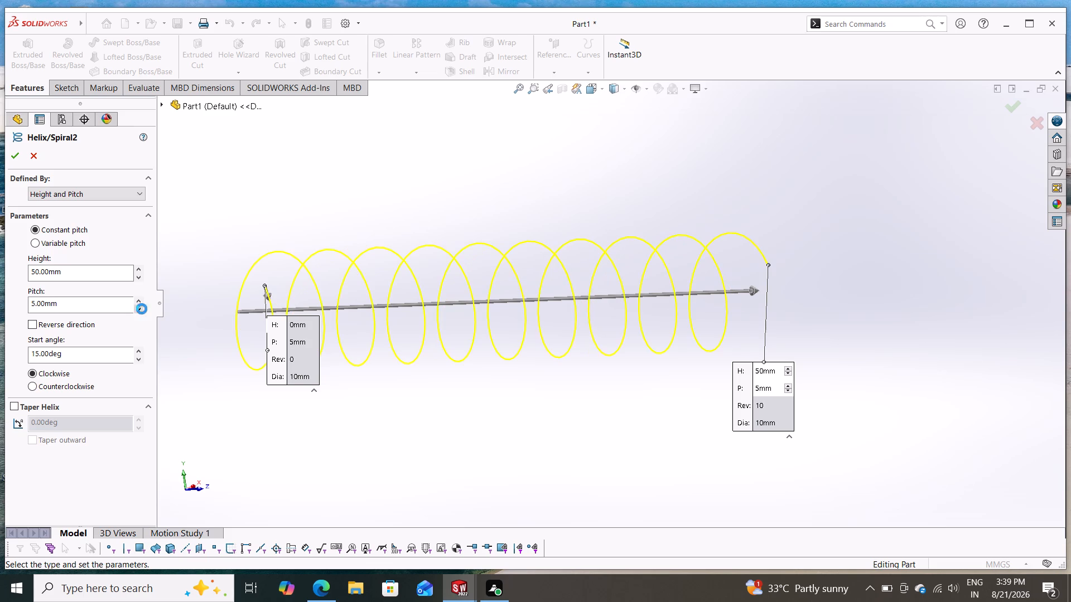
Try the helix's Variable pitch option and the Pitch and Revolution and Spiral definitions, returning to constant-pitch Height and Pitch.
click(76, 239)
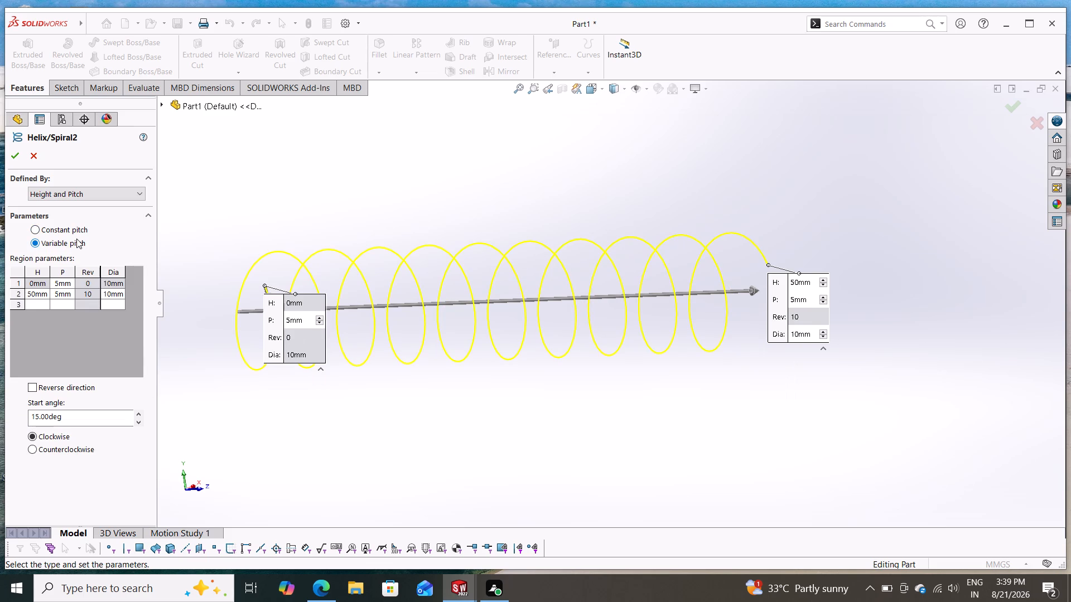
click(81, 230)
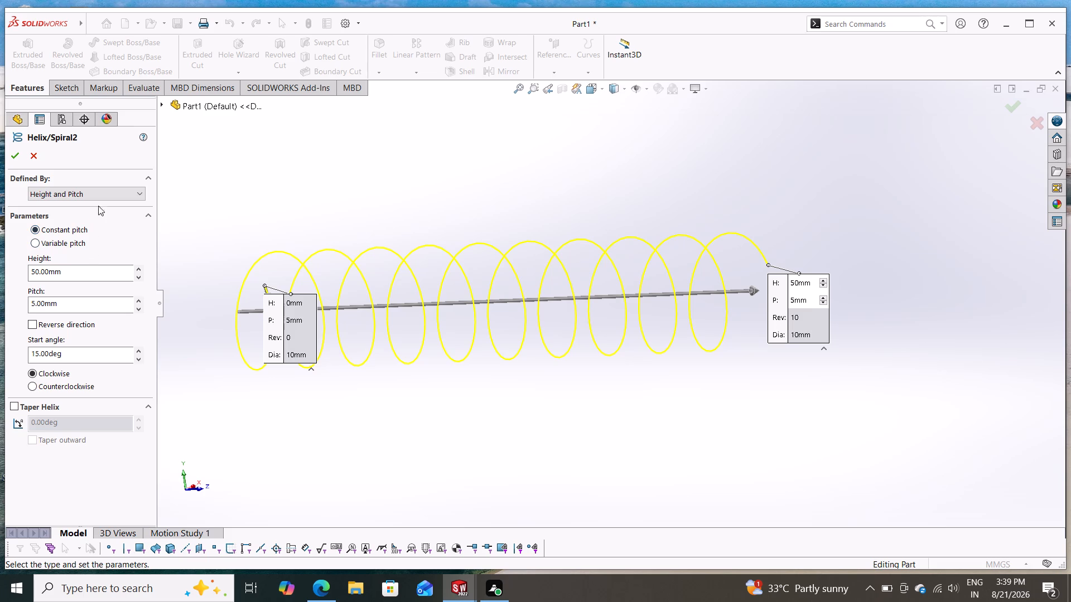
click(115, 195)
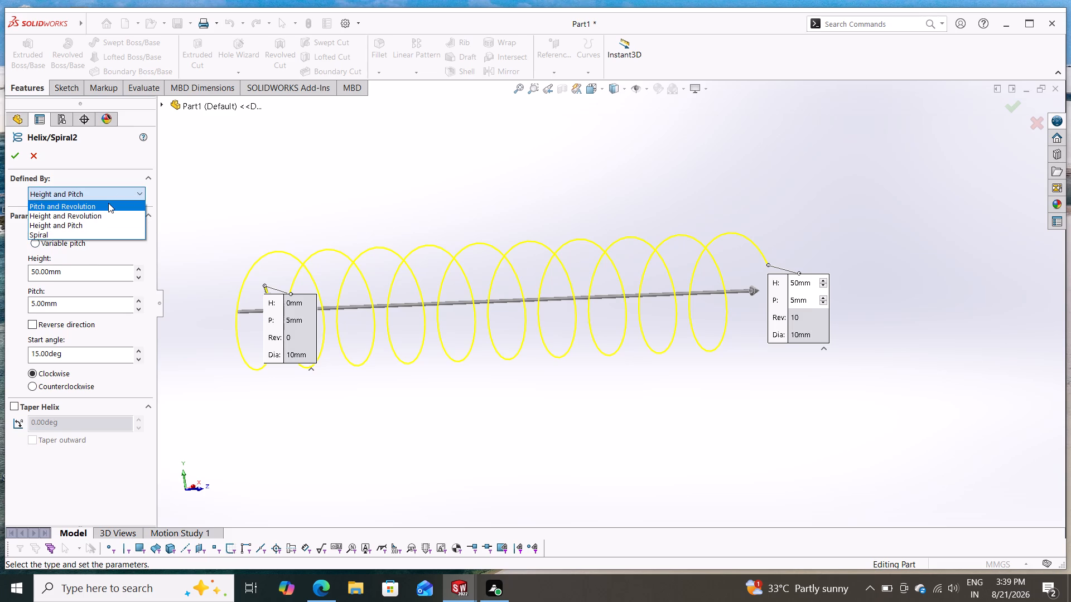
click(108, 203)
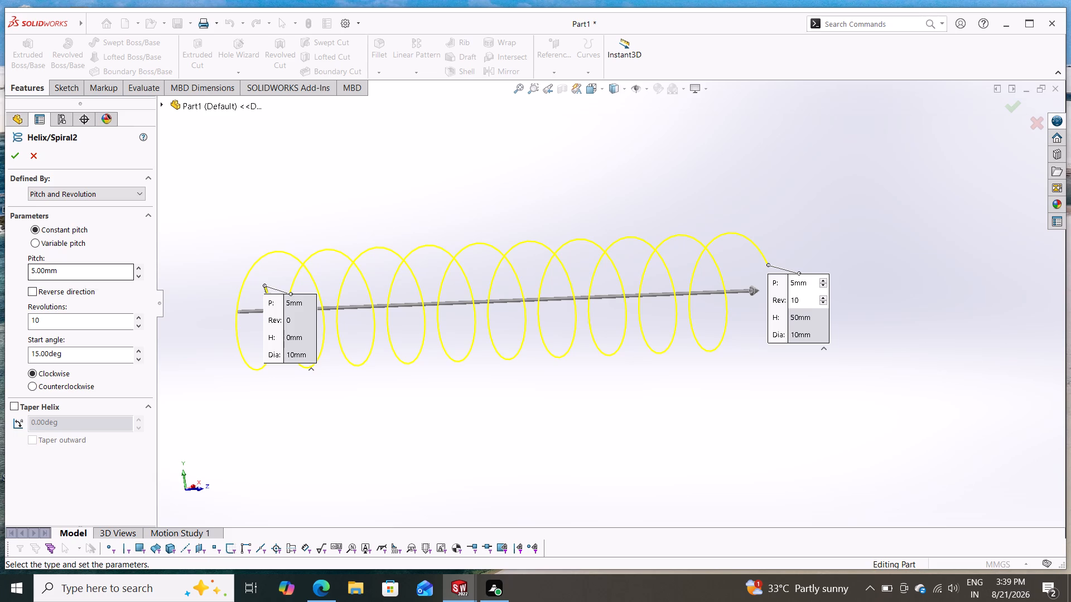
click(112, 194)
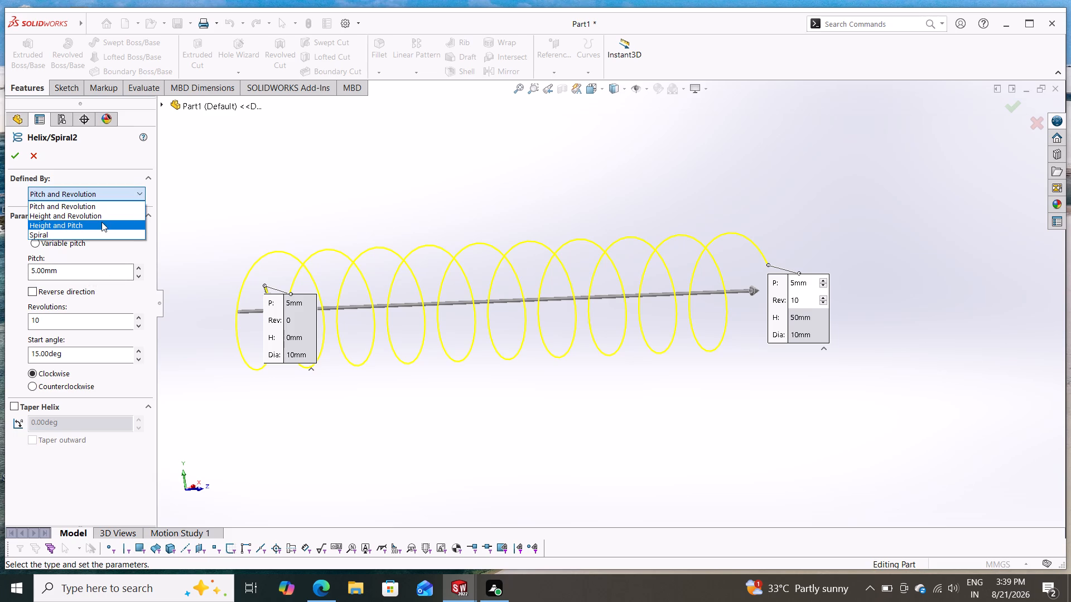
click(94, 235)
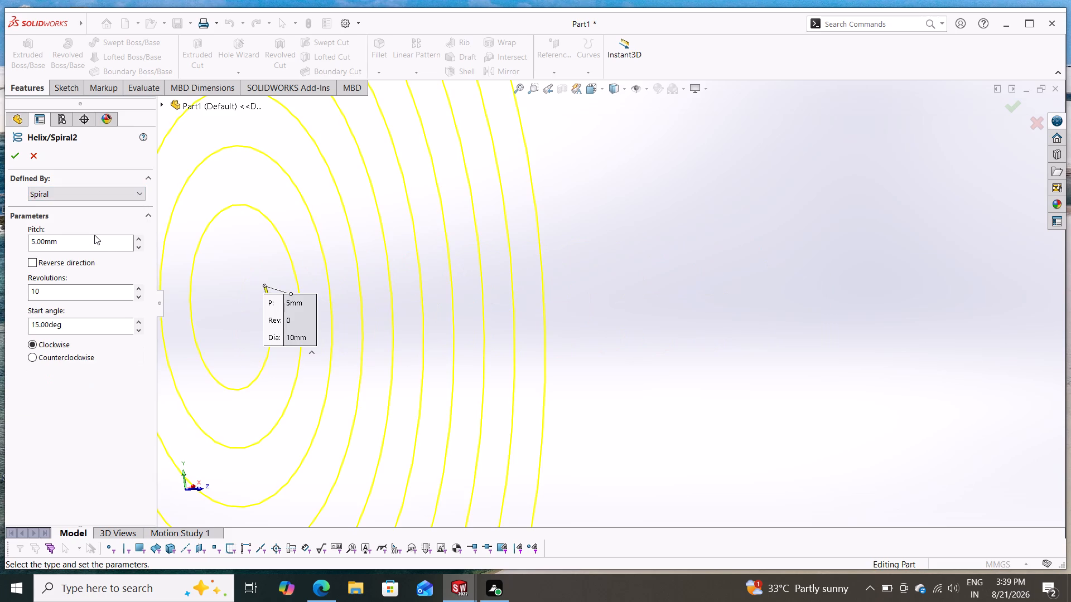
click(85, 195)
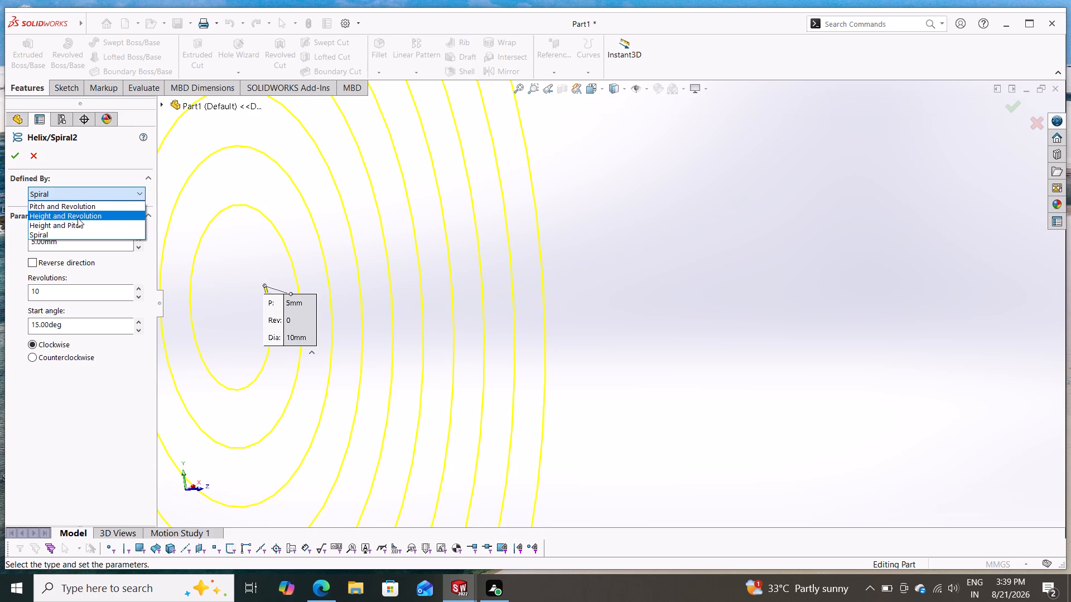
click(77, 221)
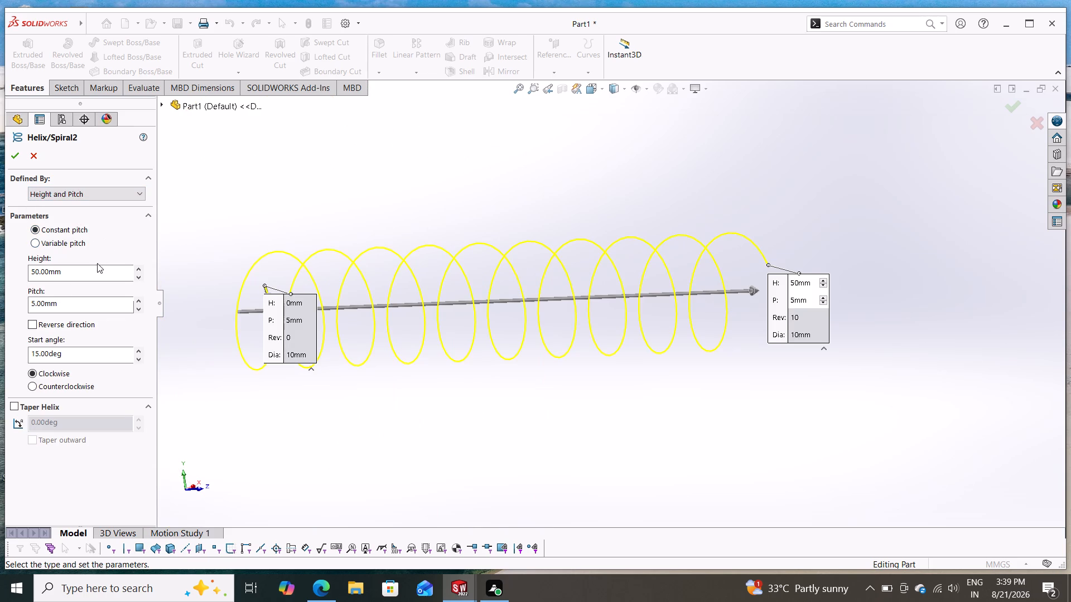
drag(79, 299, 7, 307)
Define the helix by Height and Revolution with 3 revolutions, and check the preview.
click(109, 195)
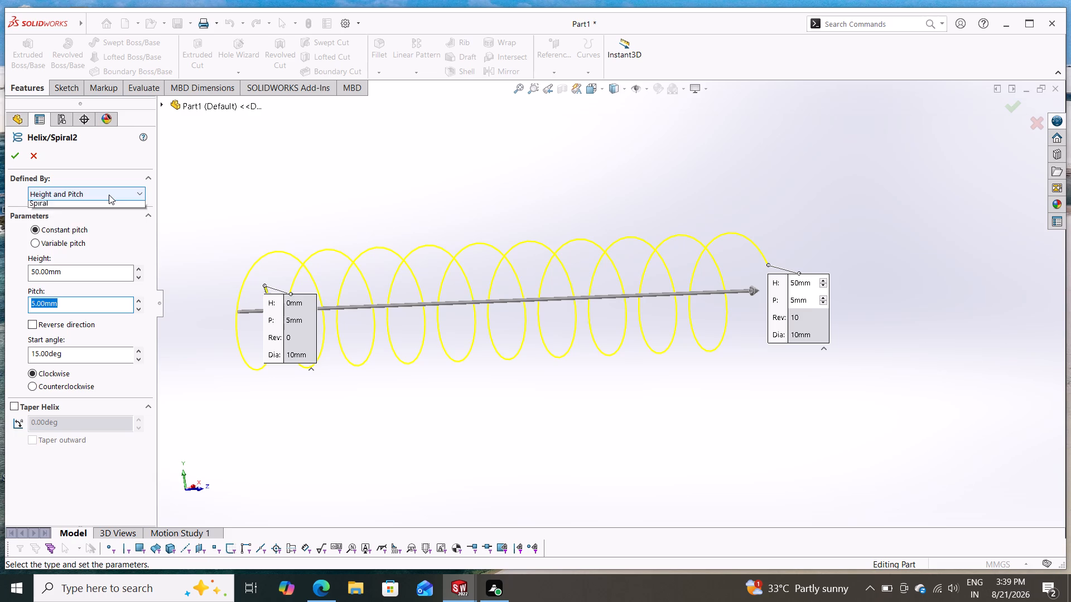
click(103, 211)
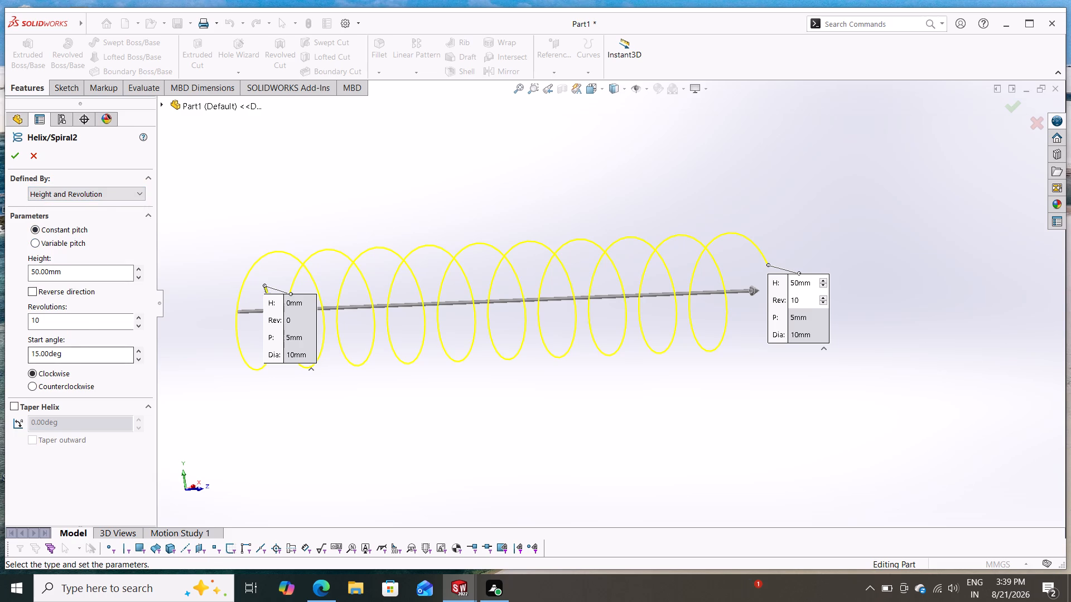
drag(69, 316, 0, 325)
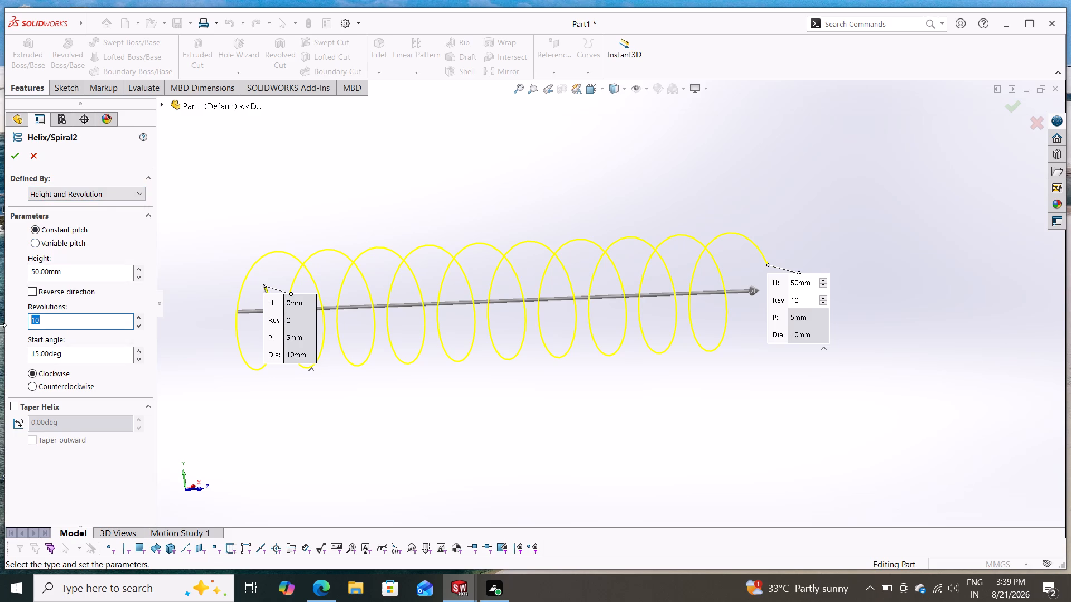
key(3)
key(Return)
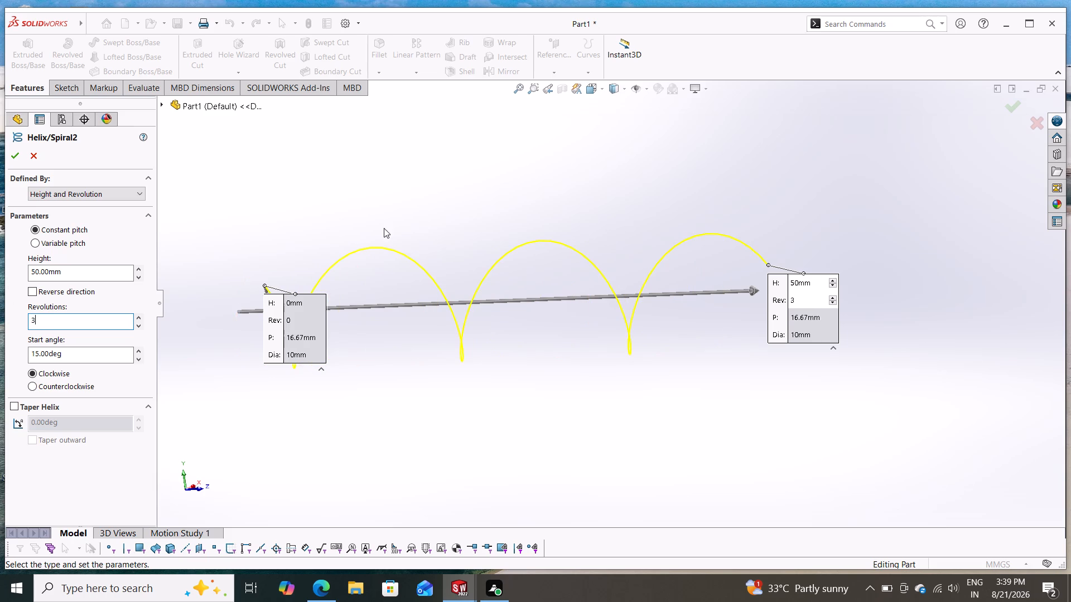
scroll(440, 191, down, 1)
middle_drag(408, 224, 408, 264)
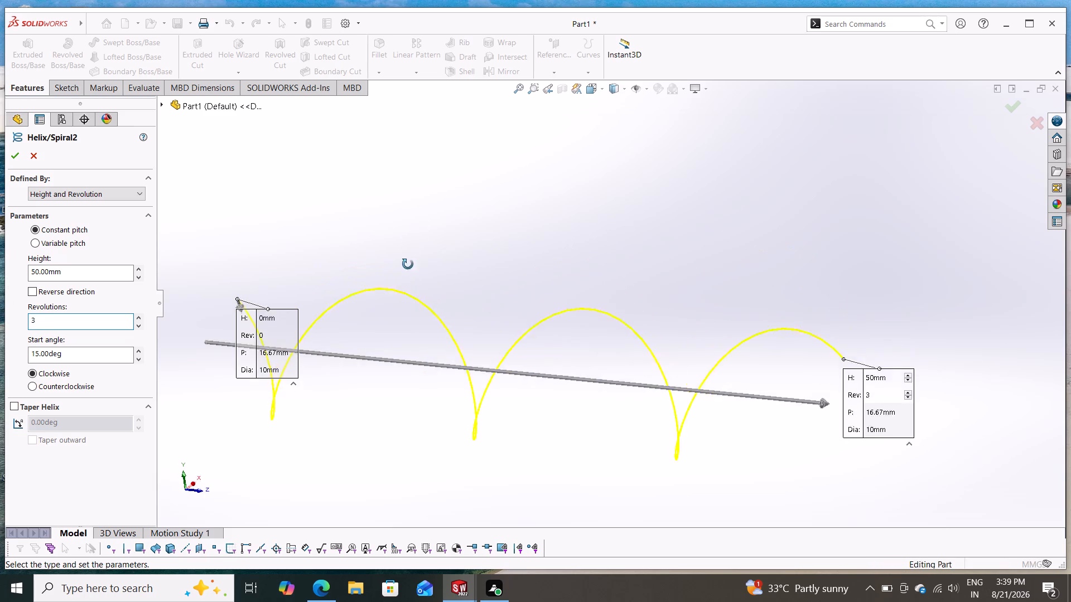
middle_drag(408, 264, 401, 254)
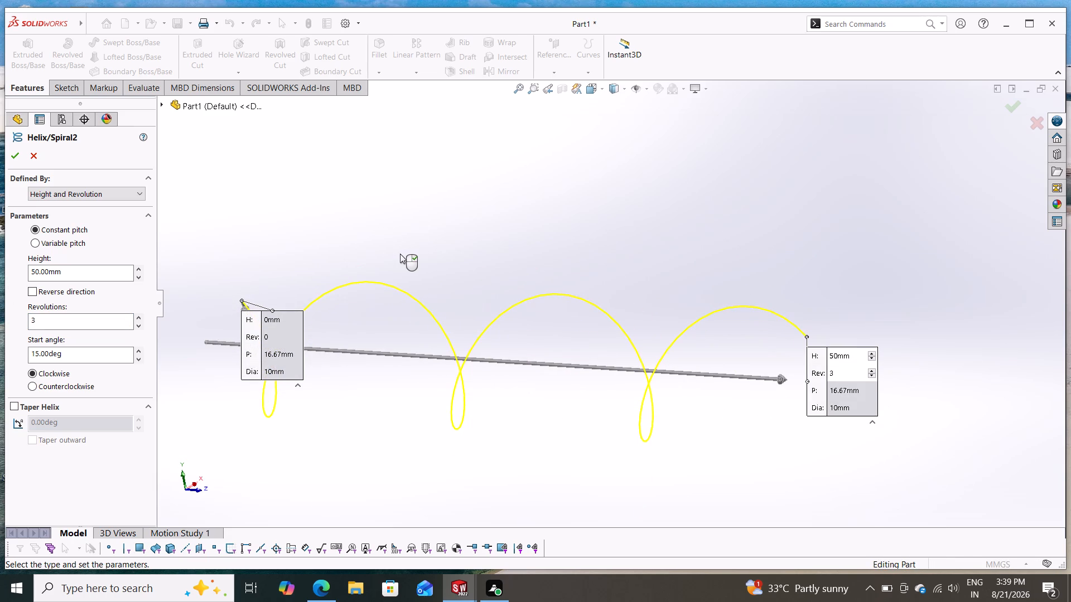
scroll(400, 254, up, 2)
middle_drag(464, 255, 464, 256)
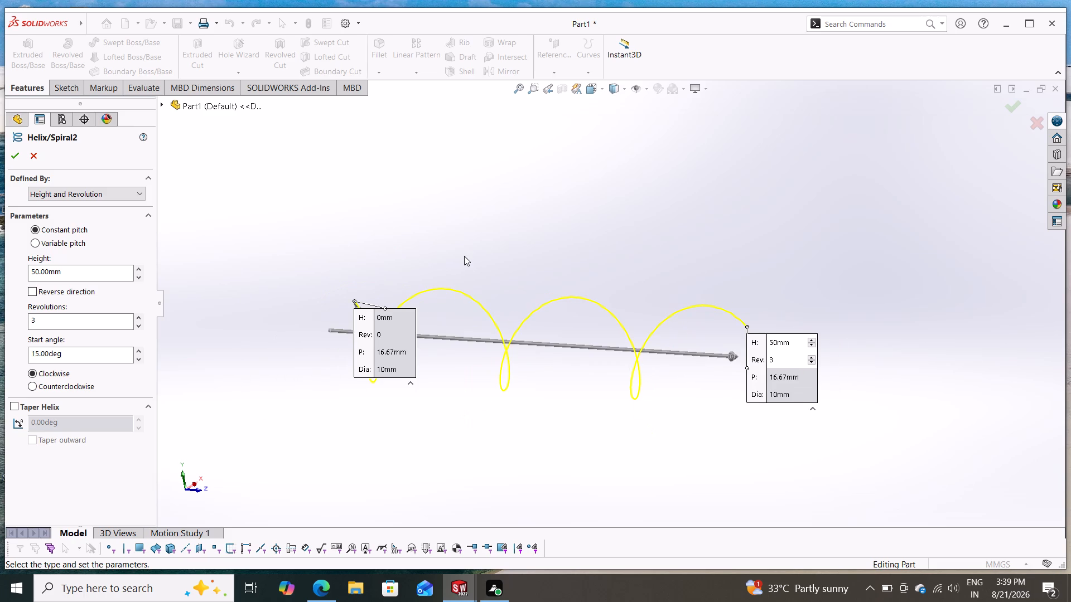
Examine the three-revolution helix preview from several angles, checking its coil shape and start point.
middle_drag(464, 256, 506, 297)
scroll(562, 279, down, 1)
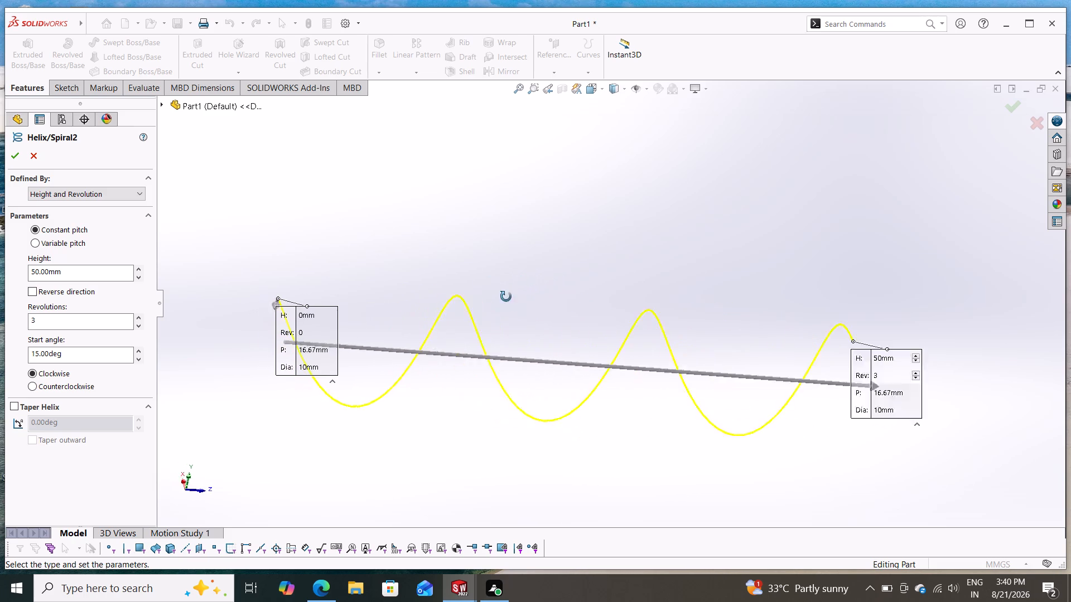
middle_drag(506, 297, 460, 321)
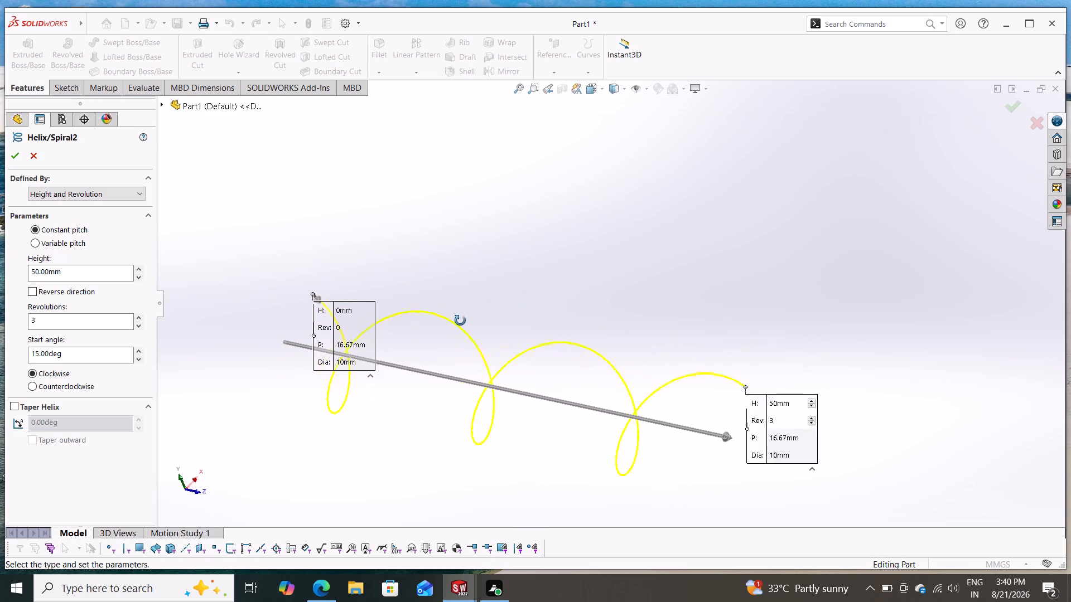
middle_drag(460, 321, 485, 321)
scroll(521, 315, down, 1)
scroll(523, 315, up, 5)
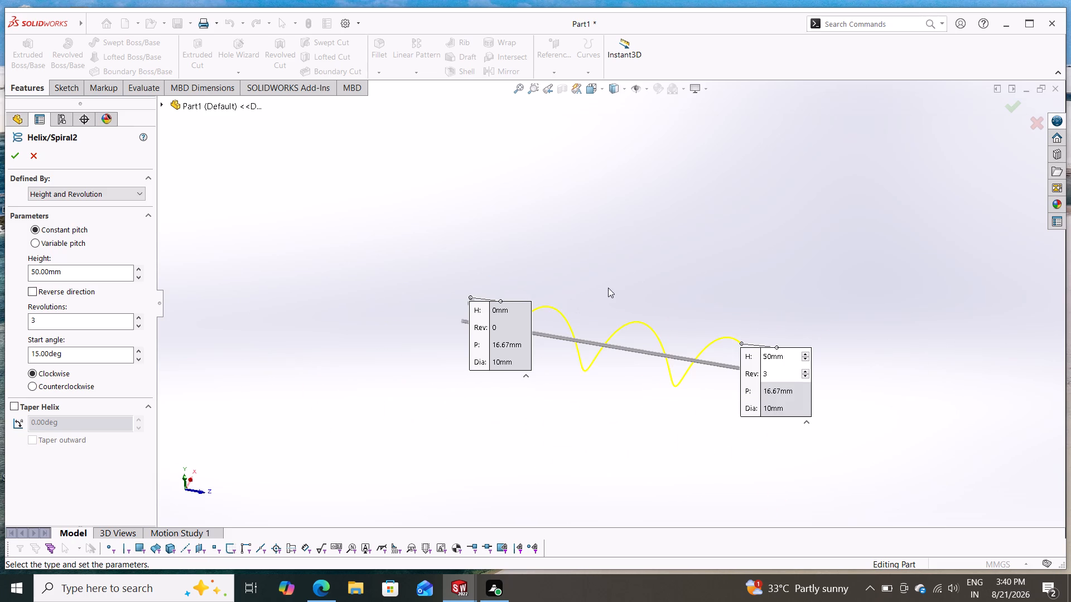
middle_drag(608, 288, 568, 292)
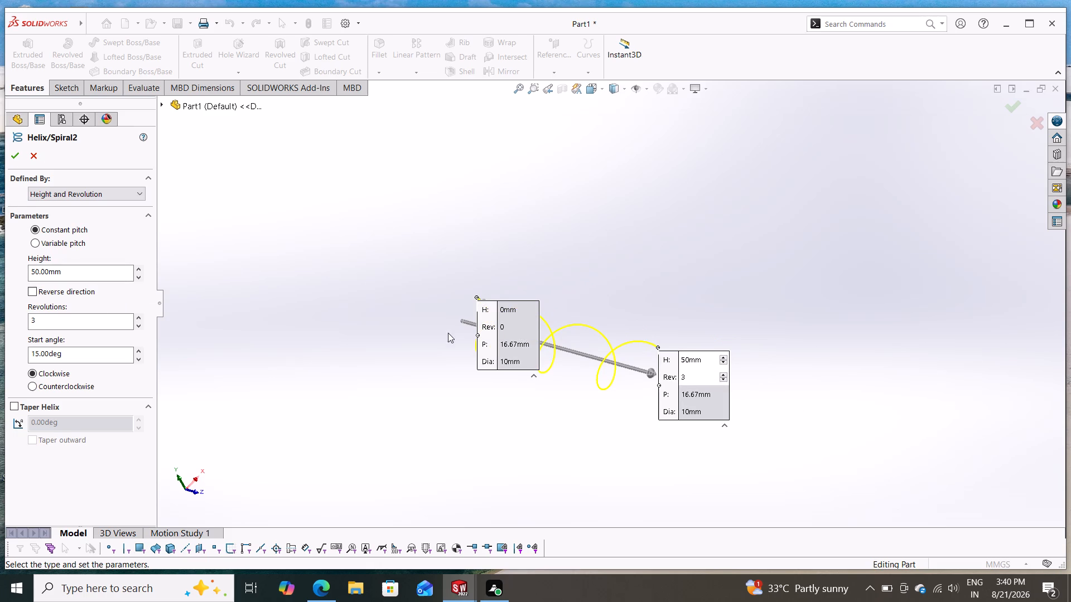
scroll(448, 330, down, 1)
middle_drag(441, 326, 488, 381)
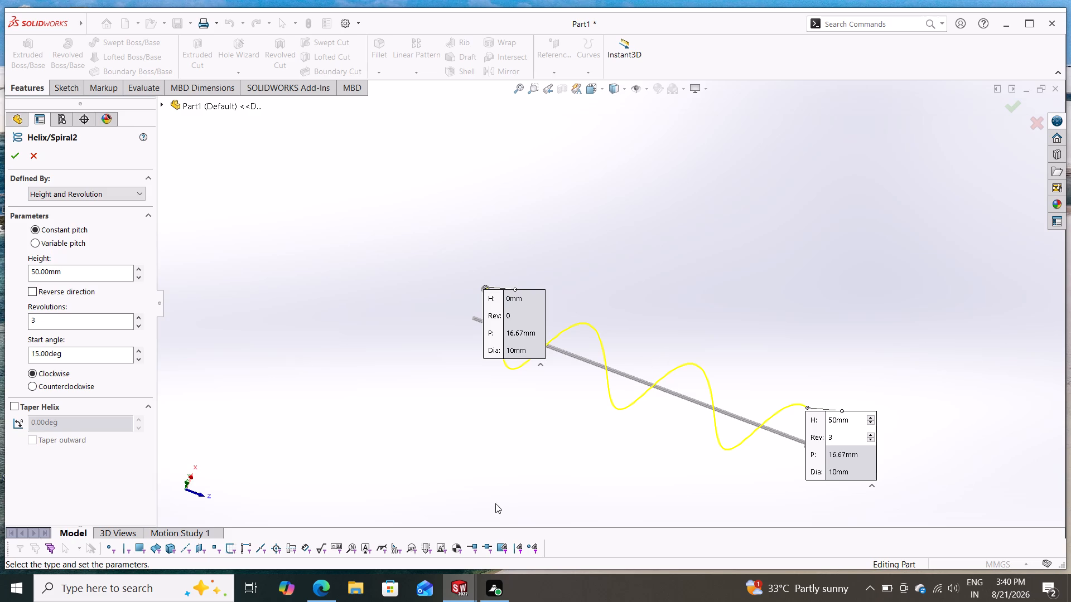
click(475, 406)
scroll(476, 408, down, 1)
middle_drag(476, 408, 523, 457)
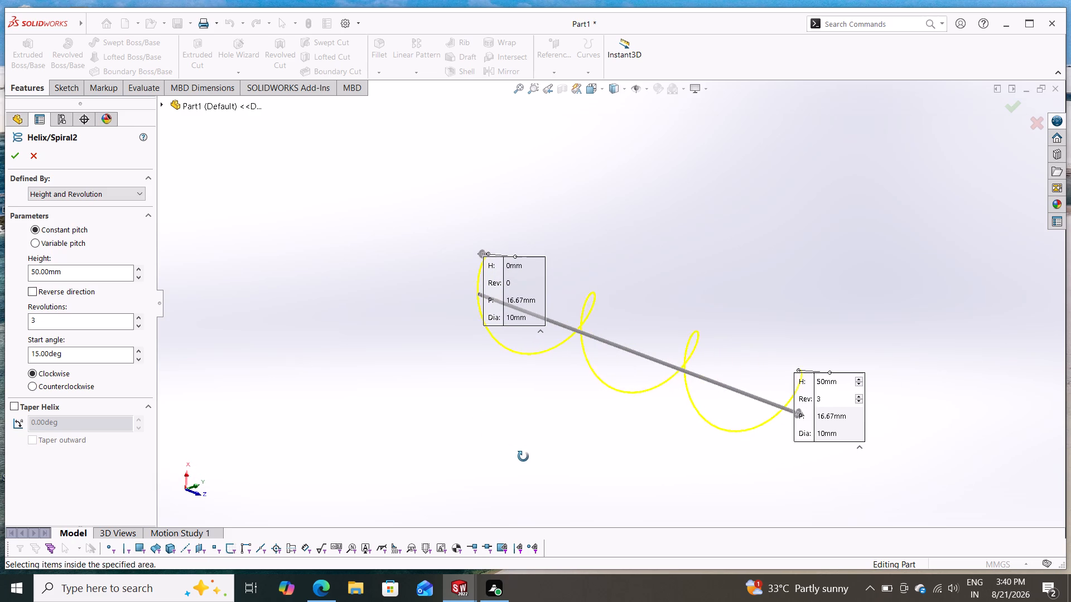
middle_drag(523, 457, 501, 439)
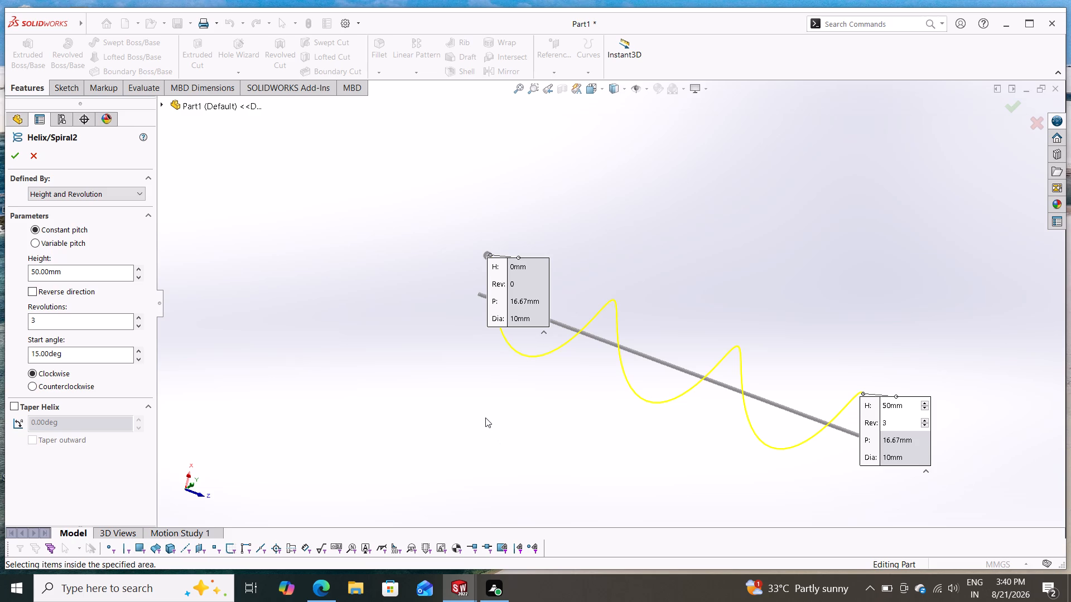
middle_drag(530, 404, 566, 448)
scroll(541, 419, down, 1)
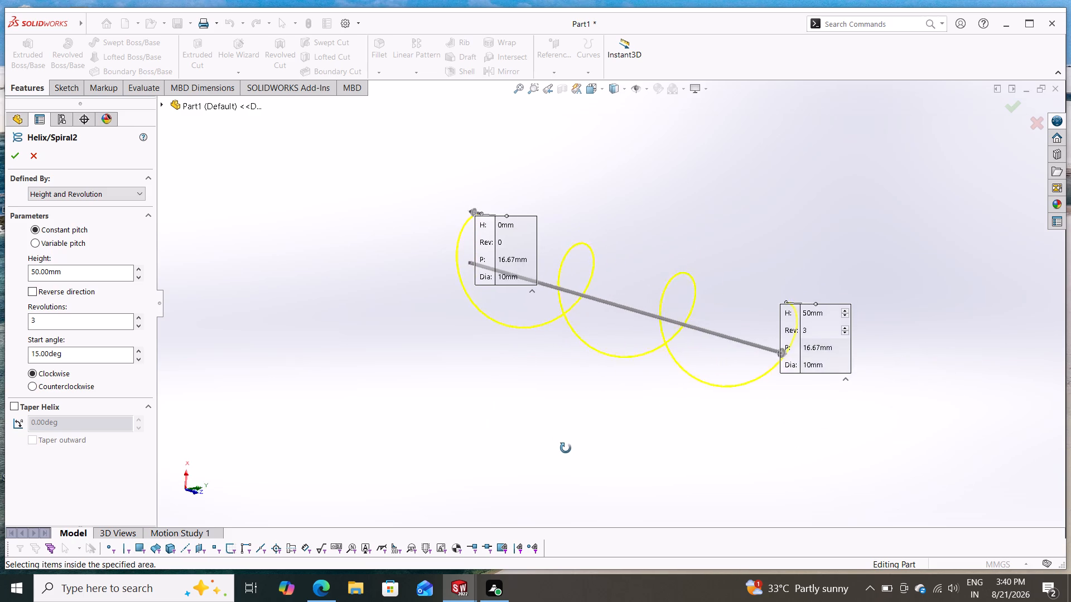
middle_drag(566, 448, 442, 425)
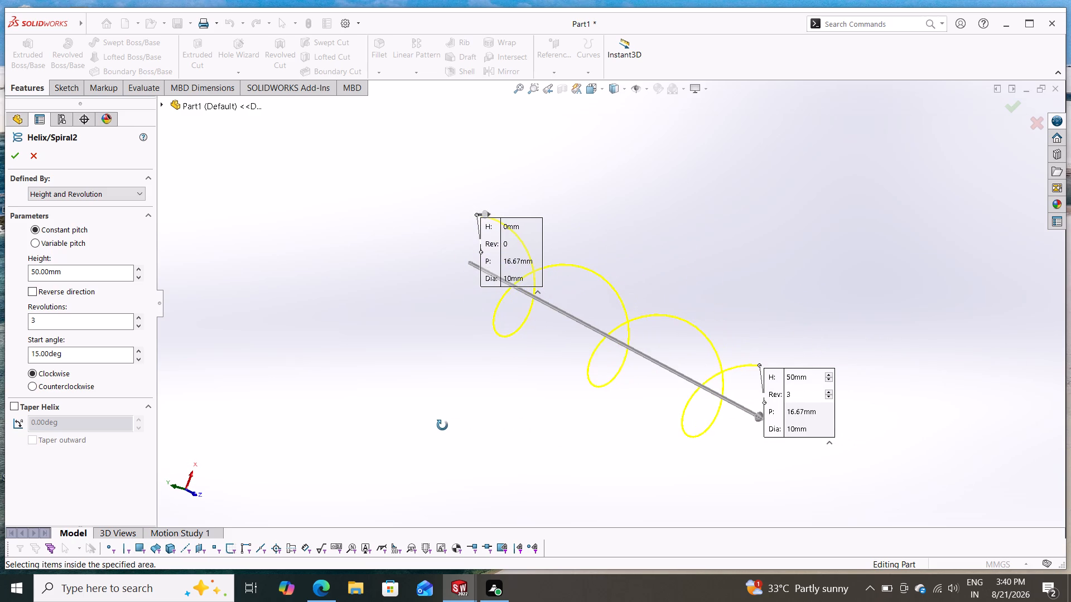
middle_drag(442, 425, 542, 407)
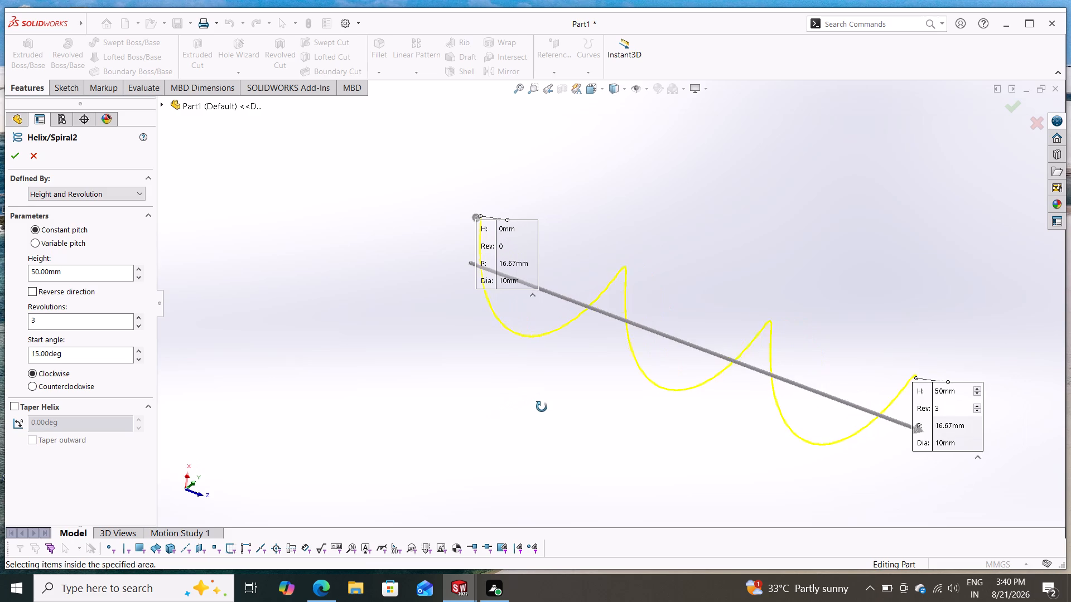
middle_drag(542, 407, 542, 410)
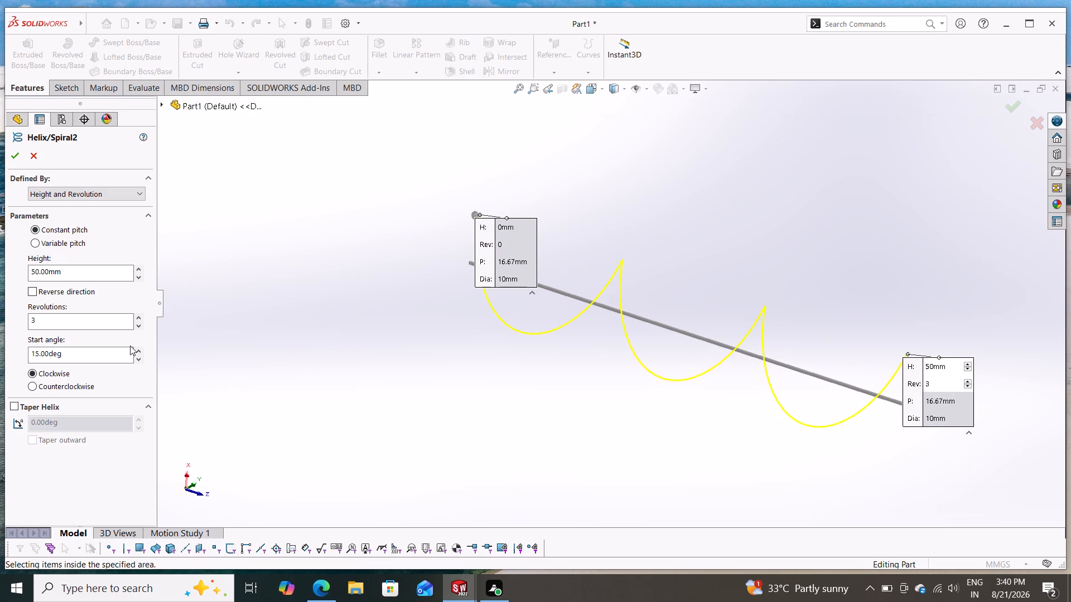
Set the helix's start angle to 20 degrees and check the preview from several angles.
click(141, 350)
click(141, 350)
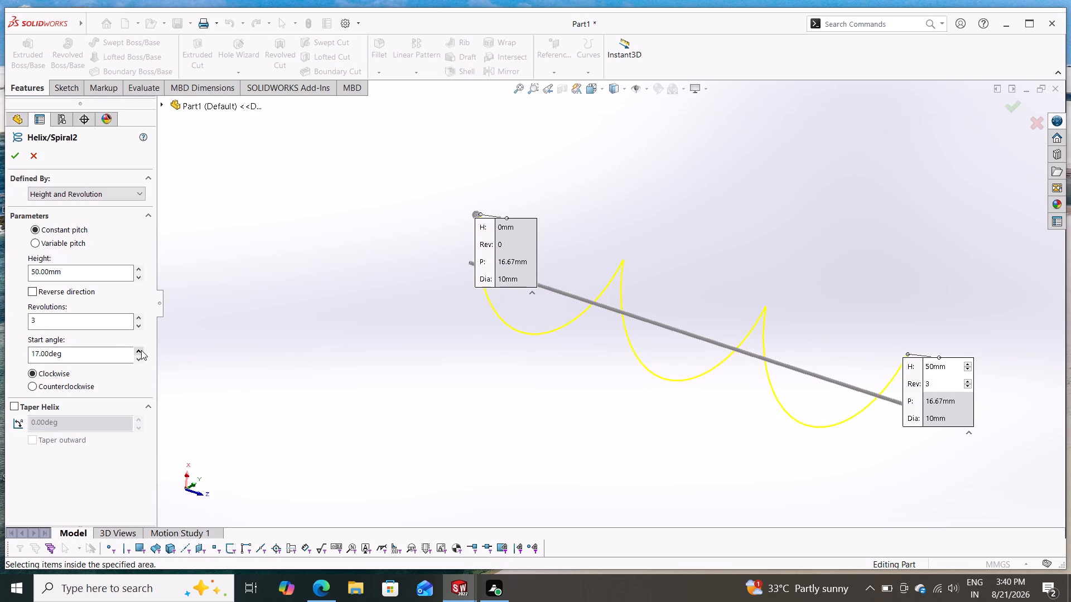
click(141, 350)
click(141, 350)
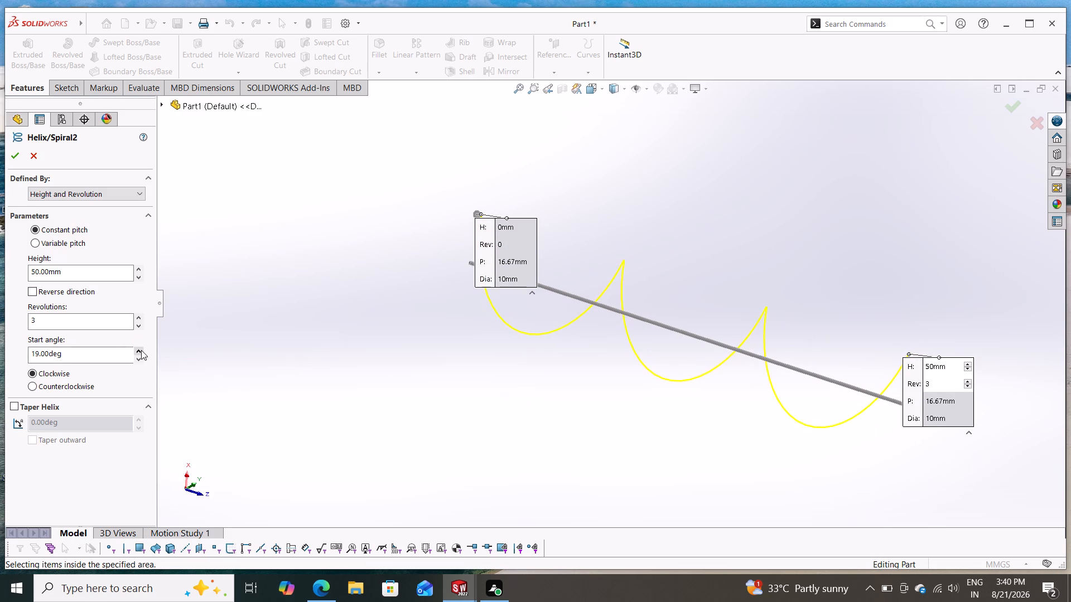
click(141, 350)
scroll(636, 428, down, 1)
middle_drag(636, 428, 607, 425)
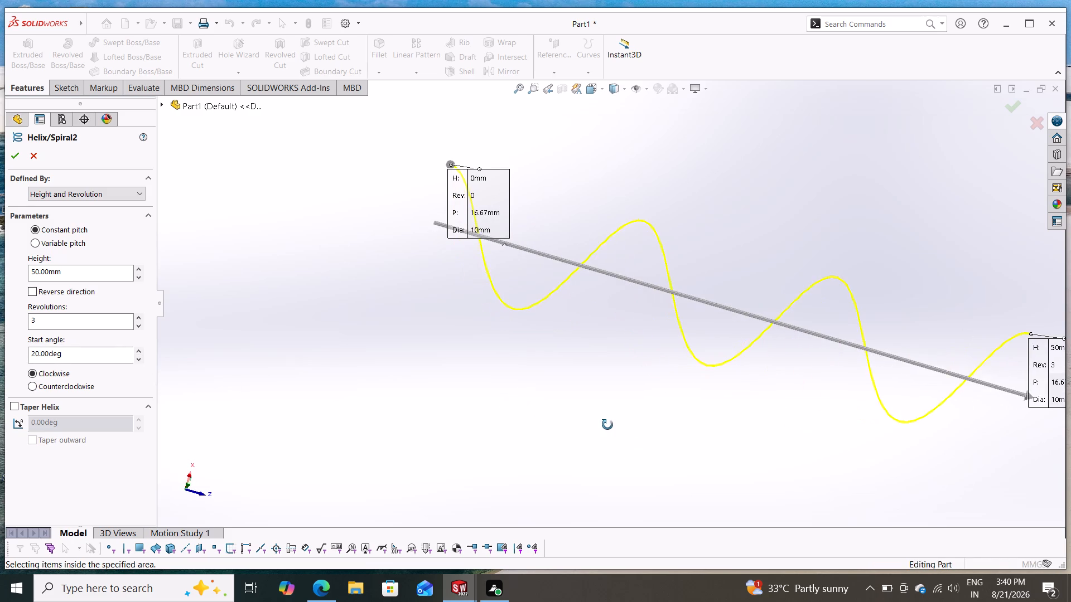
middle_drag(607, 425, 630, 487)
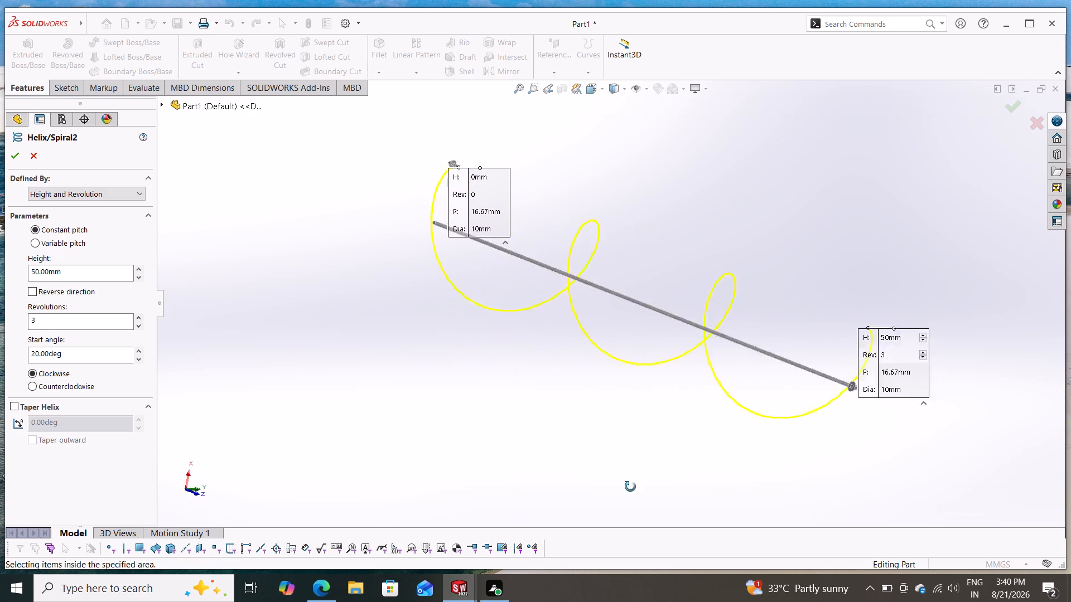
middle_drag(630, 487, 499, 464)
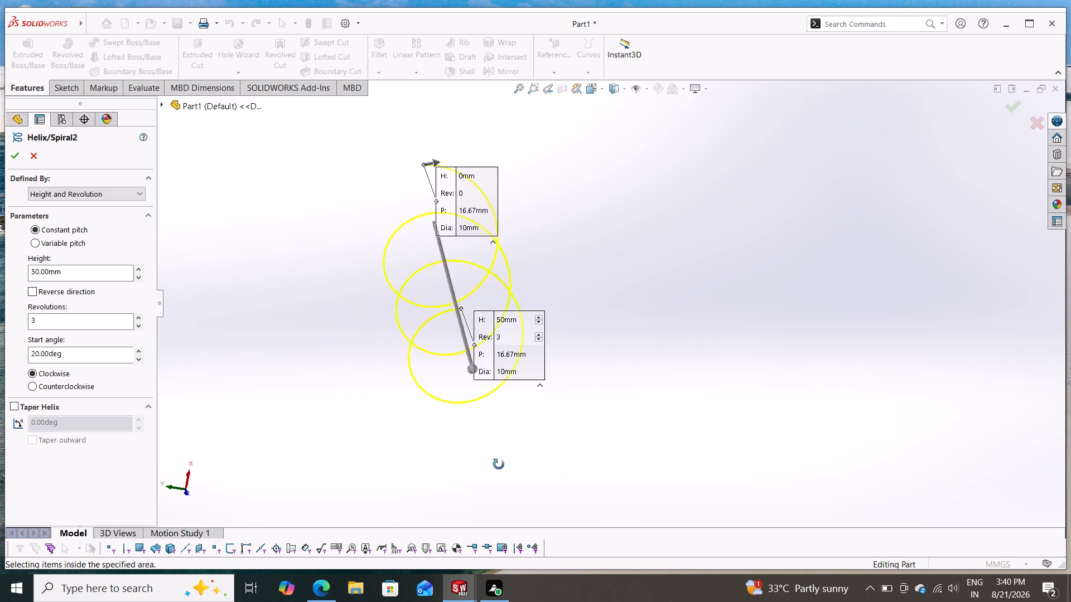
middle_drag(499, 464, 501, 464)
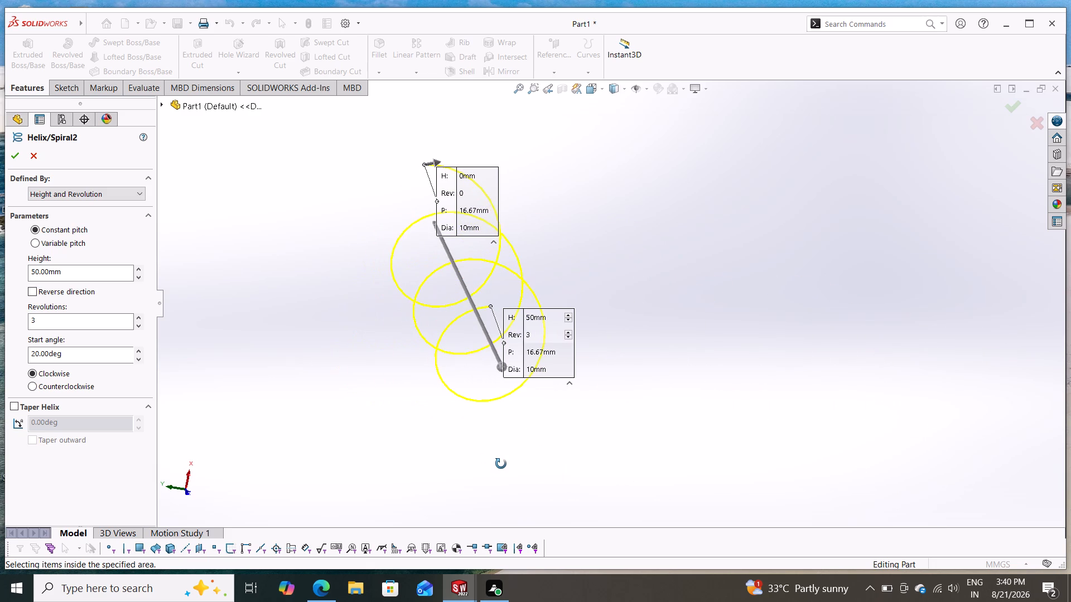
middle_drag(501, 464, 528, 441)
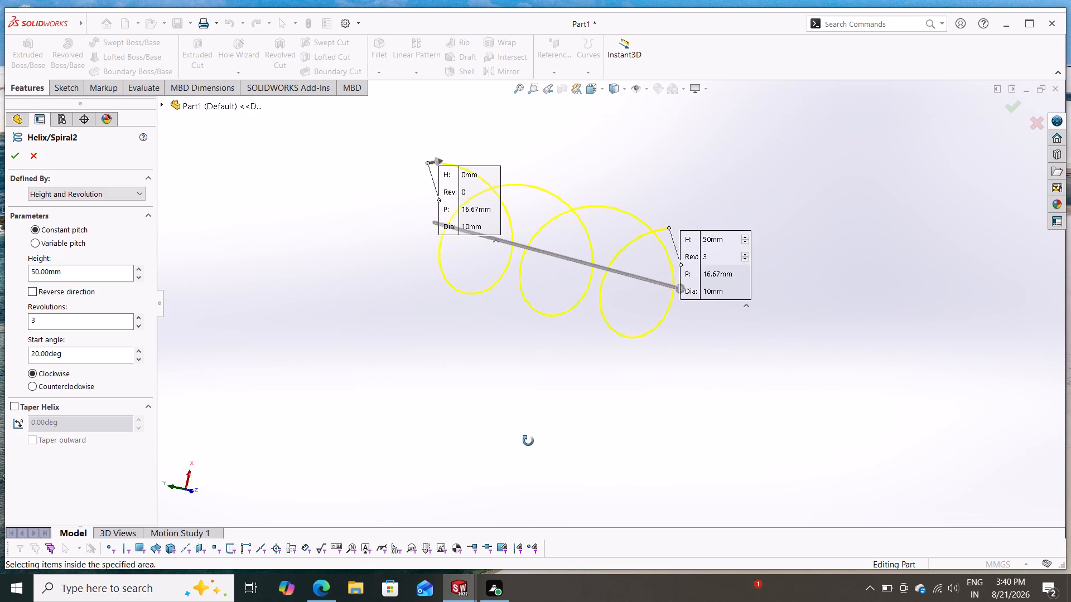
middle_drag(528, 441, 539, 440)
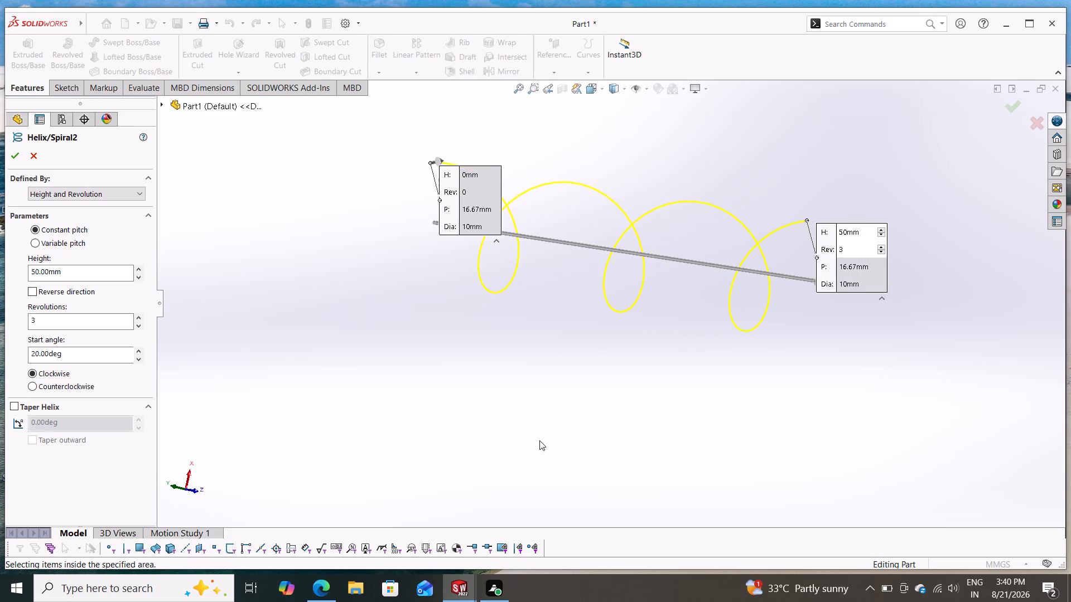
Switch the helix's direction of rotation to counterclockwise, check the preview, and apply the helix edits.
click(35, 383)
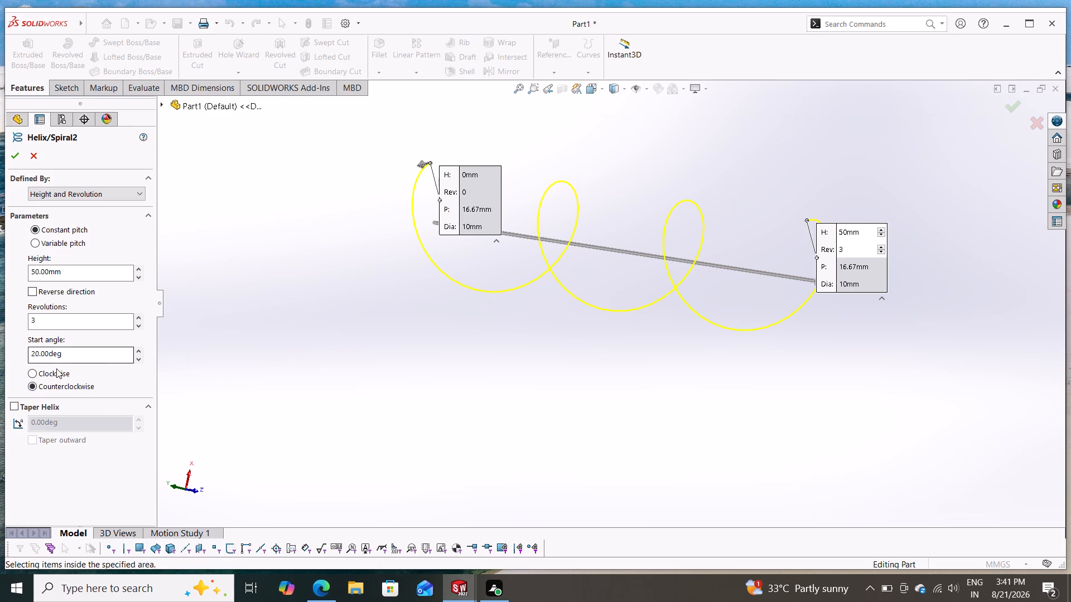
middle_drag(250, 333, 253, 336)
scroll(251, 334, down, 1)
middle_drag(253, 336, 279, 344)
right_drag(270, 343, 276, 344)
click(315, 257)
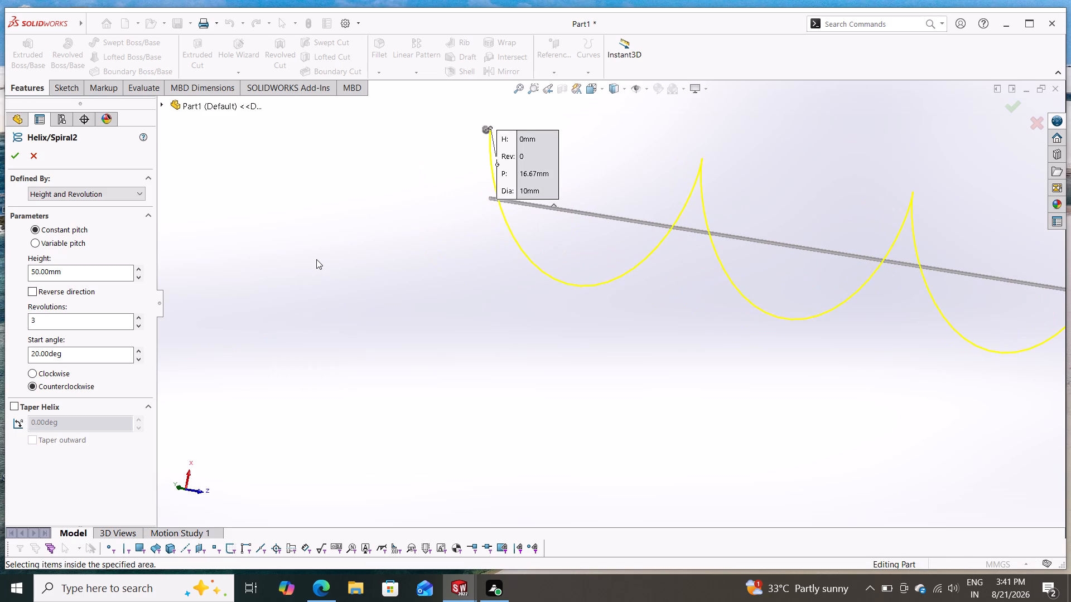
scroll(416, 334, down, 1)
scroll(416, 334, up, 4)
middle_drag(432, 331, 450, 351)
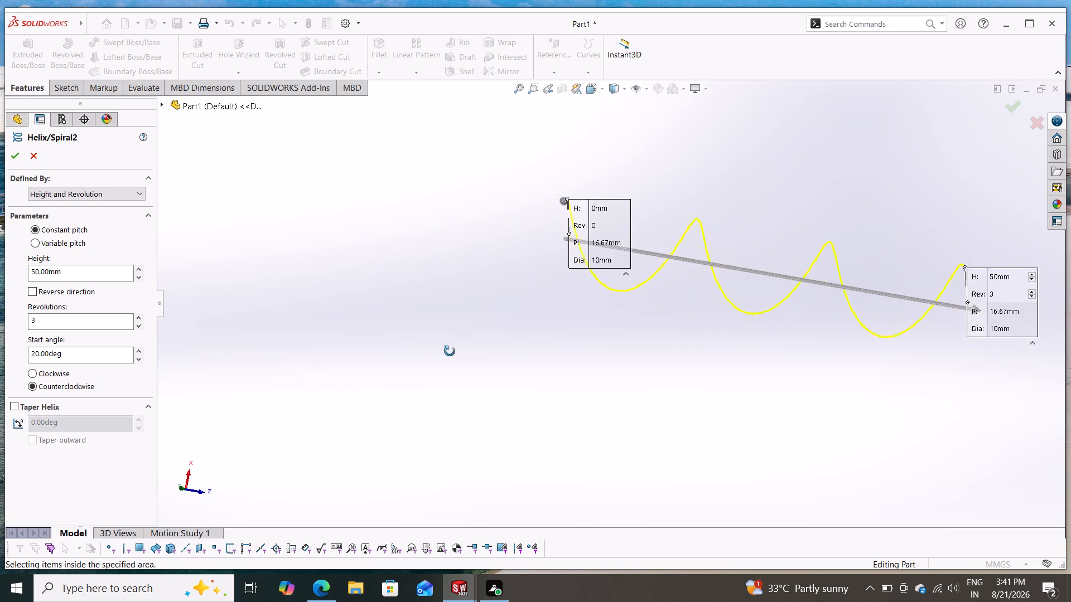
middle_drag(450, 351, 467, 253)
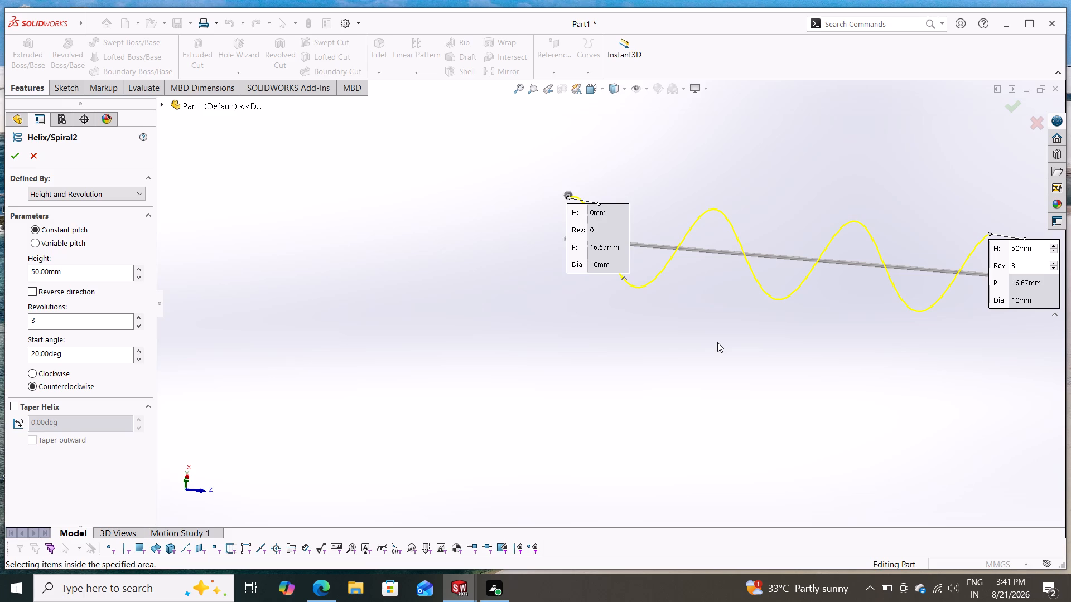
scroll(717, 342, up, 2)
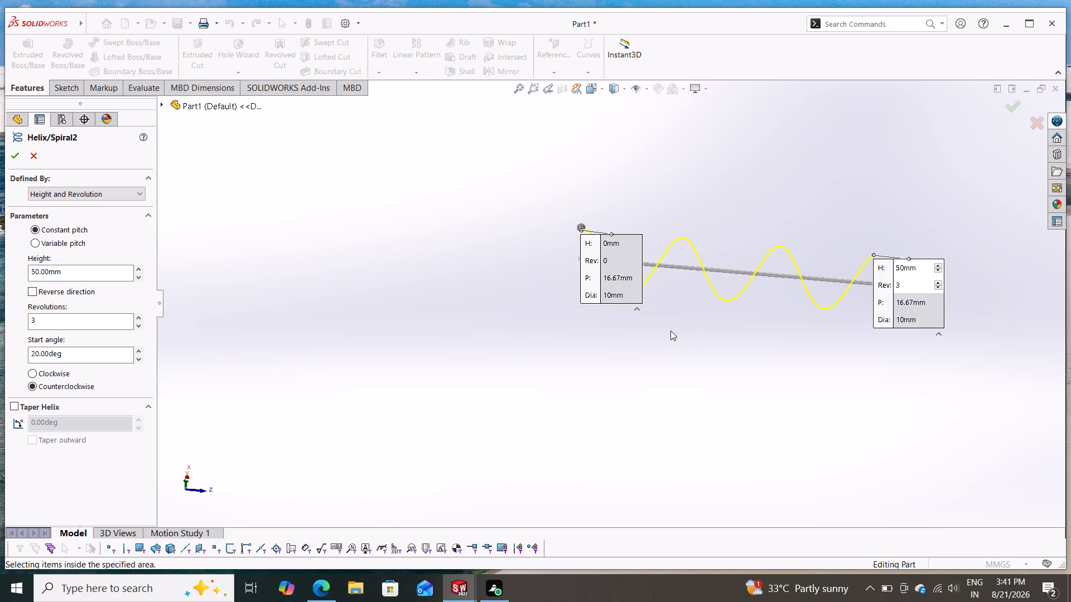
click(16, 155)
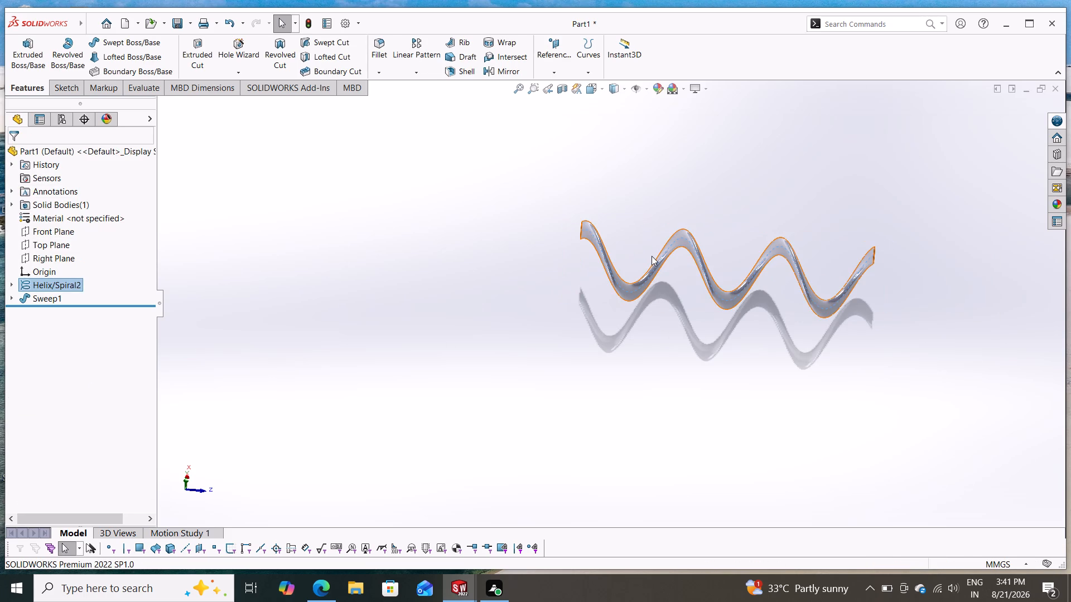
Examine the rebuilt swept spring from several angles, including its coils and both circular ends.
scroll(686, 344, down, 2)
middle_drag(696, 336, 659, 358)
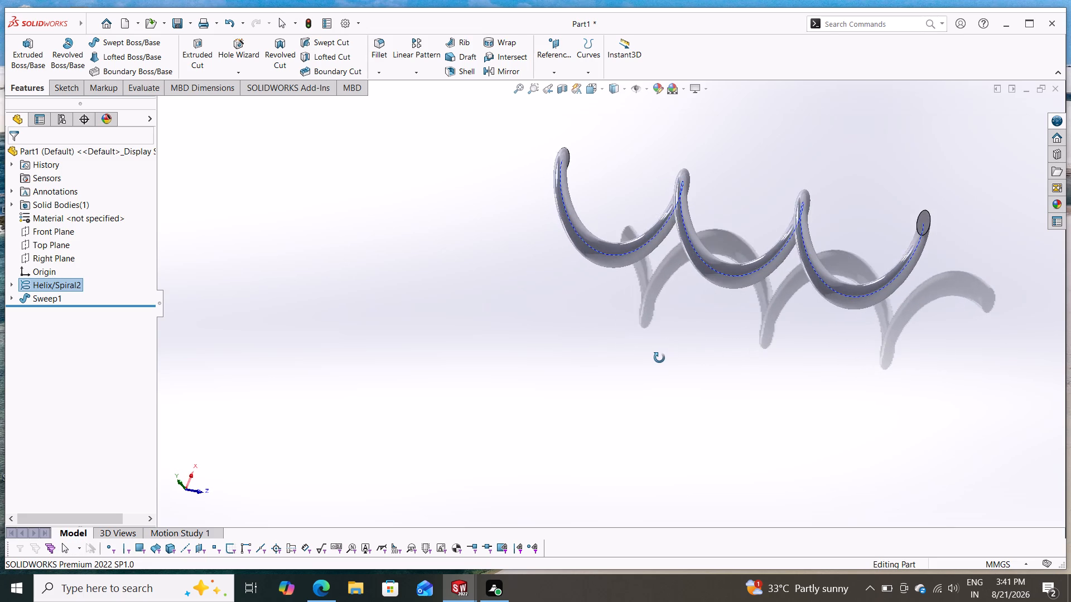
middle_drag(659, 358, 640, 354)
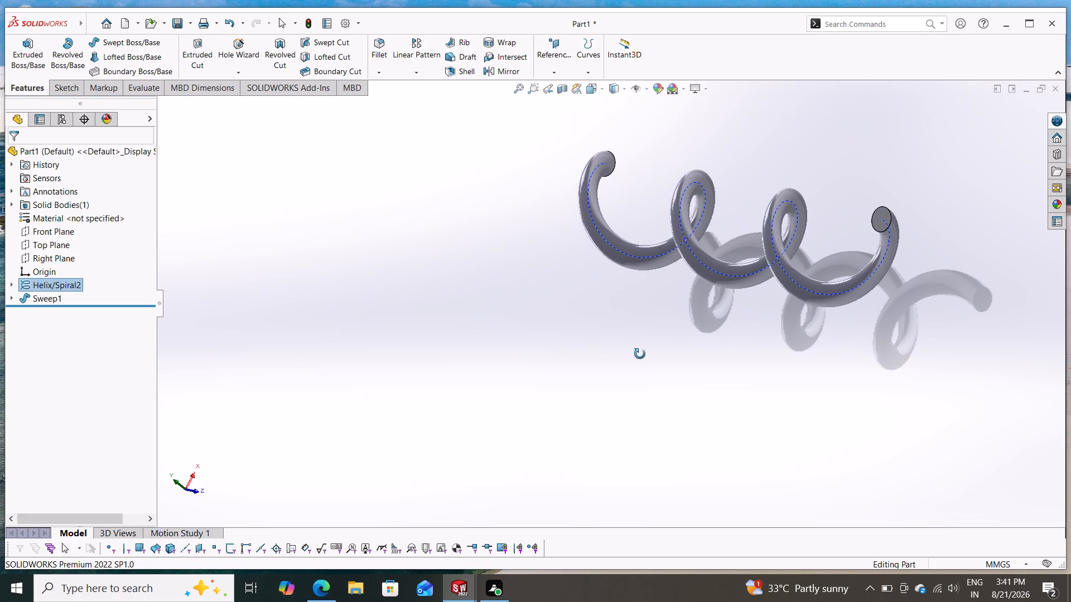
middle_drag(640, 354, 639, 356)
middle_drag(638, 358, 652, 354)
scroll(652, 355, down, 1)
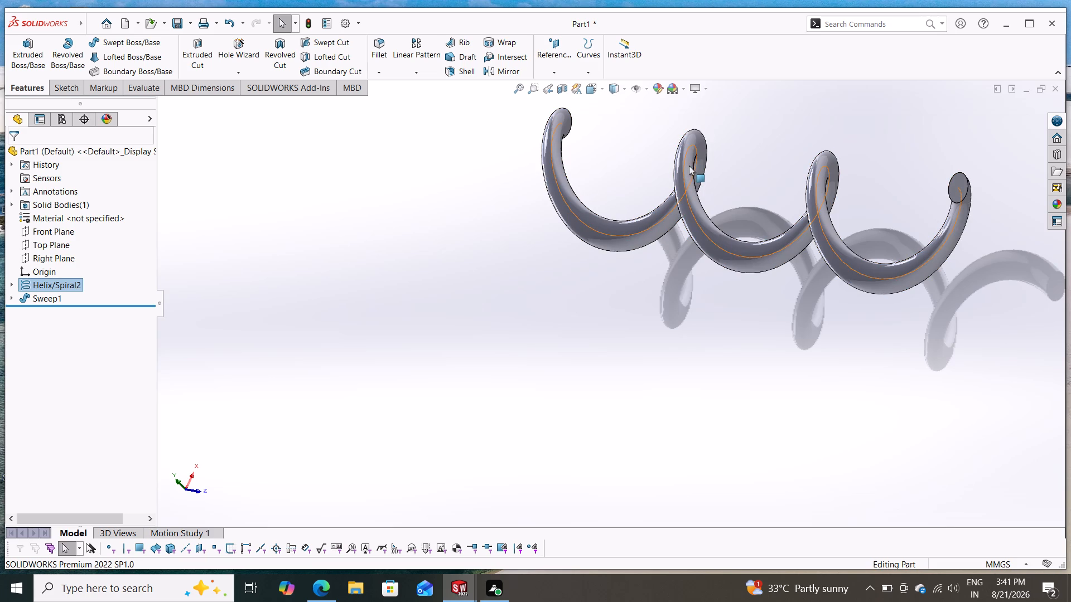
scroll(651, 285, down, 2)
scroll(651, 285, up, 4)
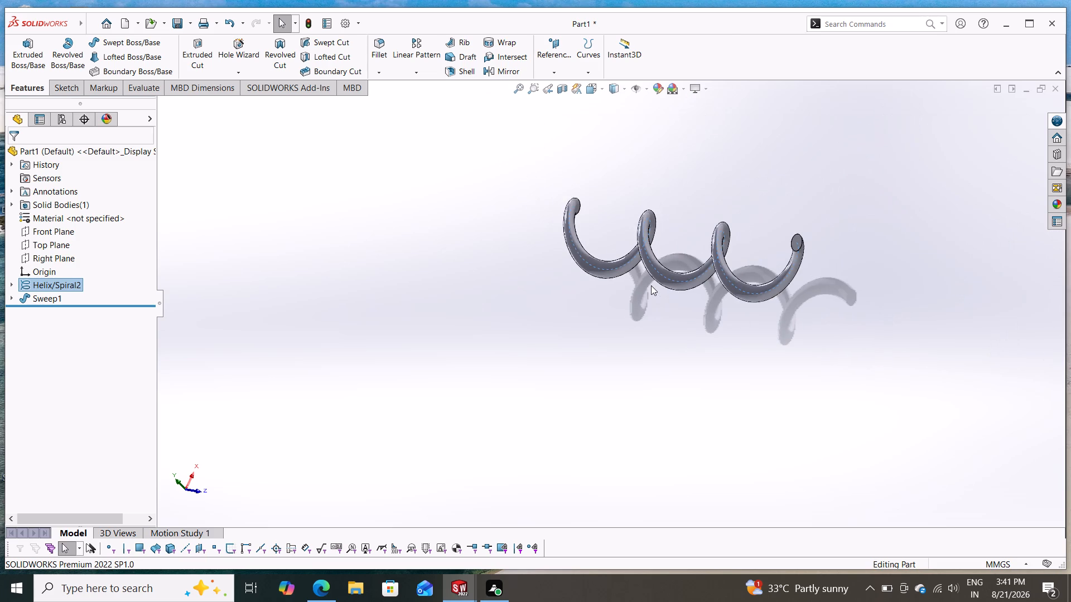
middle_drag(613, 343, 647, 312)
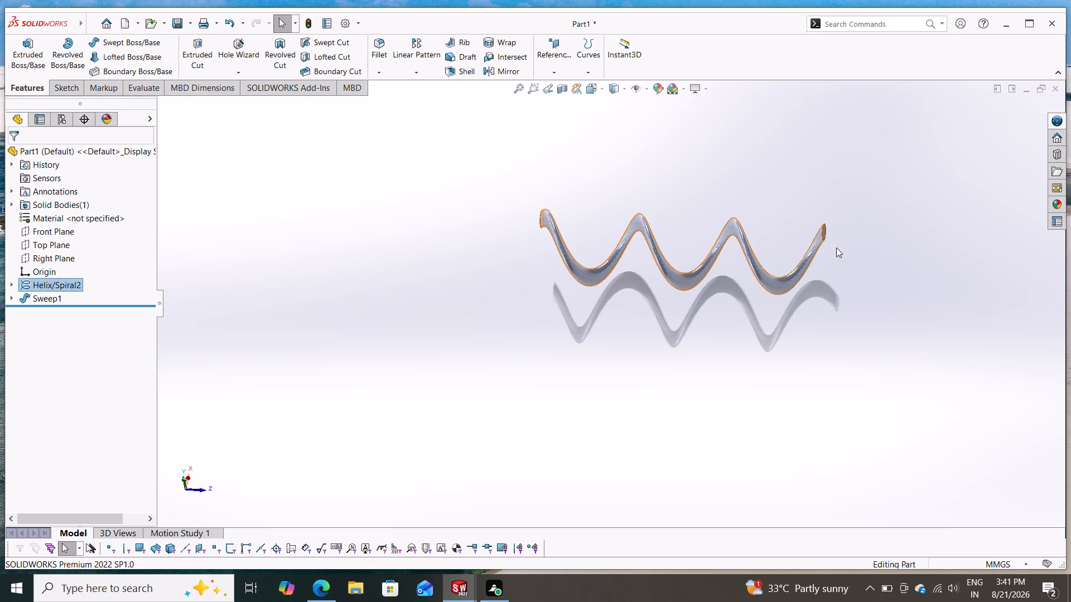
scroll(836, 248, down, 1)
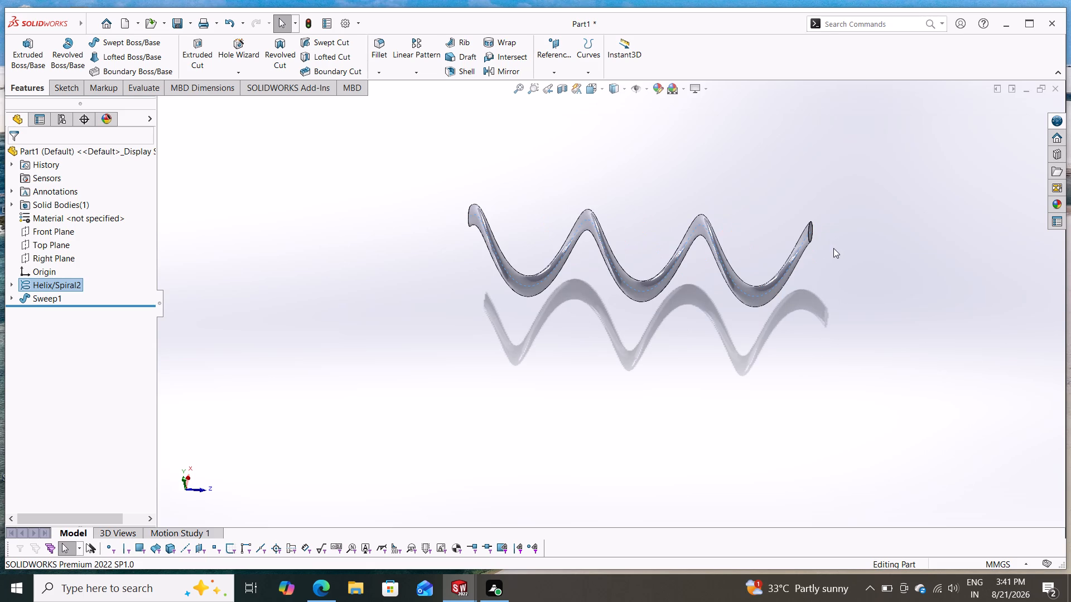
middle_drag(787, 328, 722, 324)
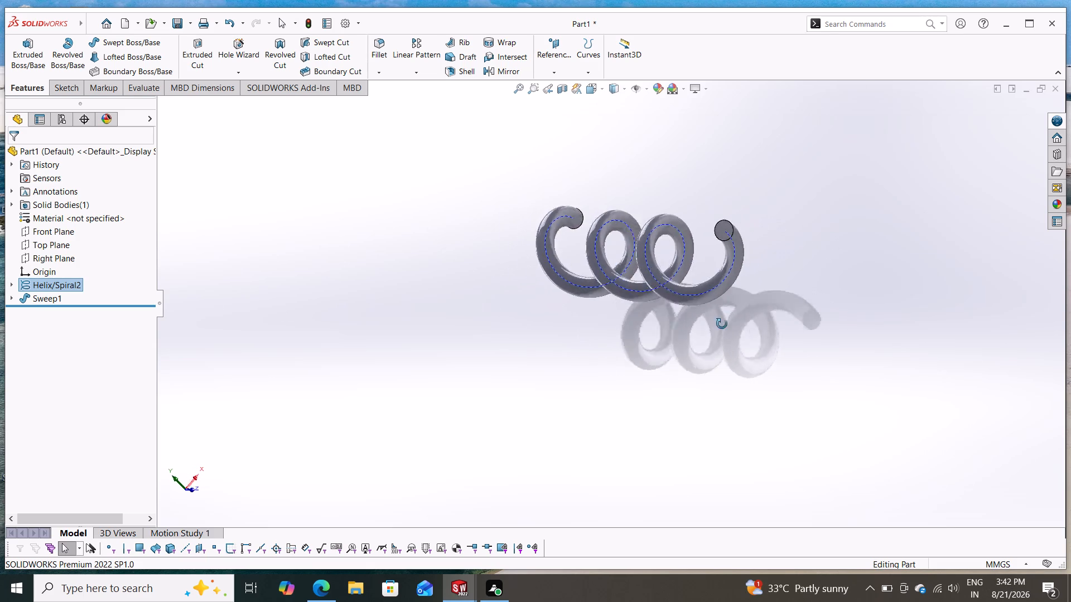
middle_drag(722, 324, 870, 327)
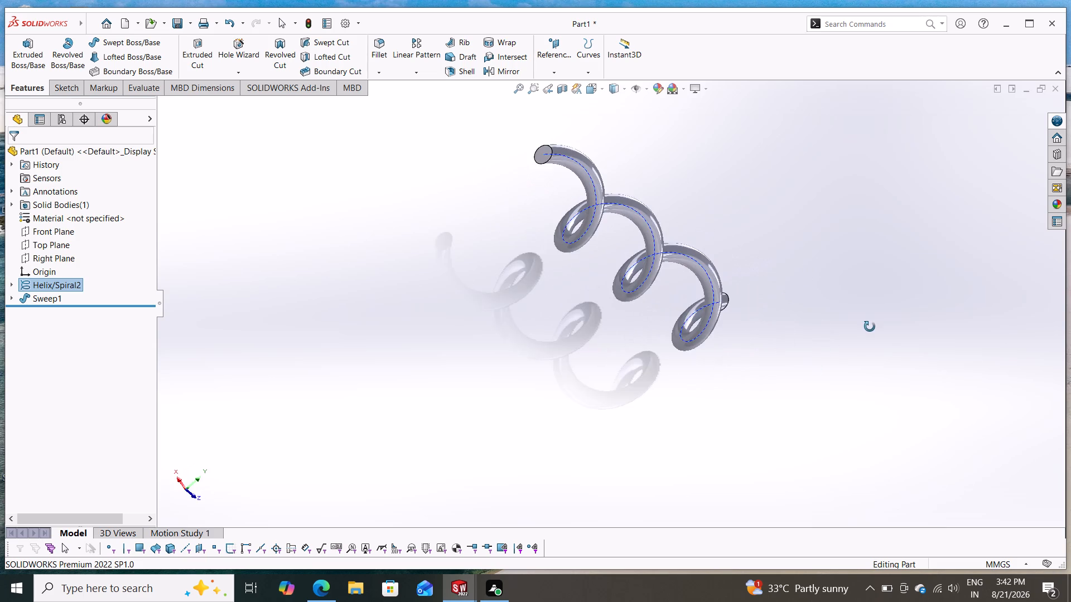
middle_drag(870, 327, 709, 261)
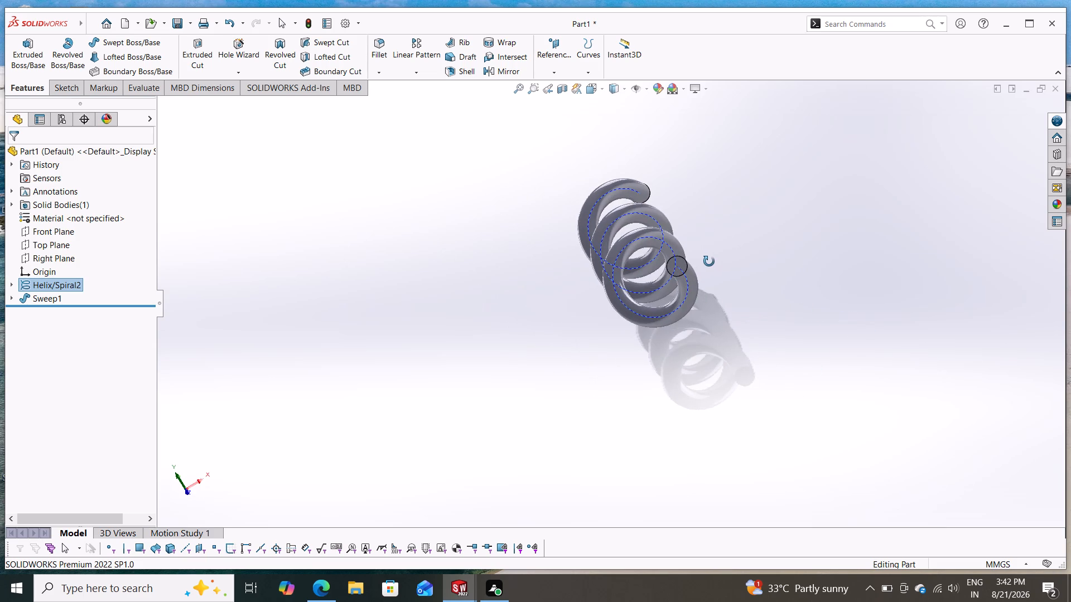
middle_drag(709, 261, 808, 269)
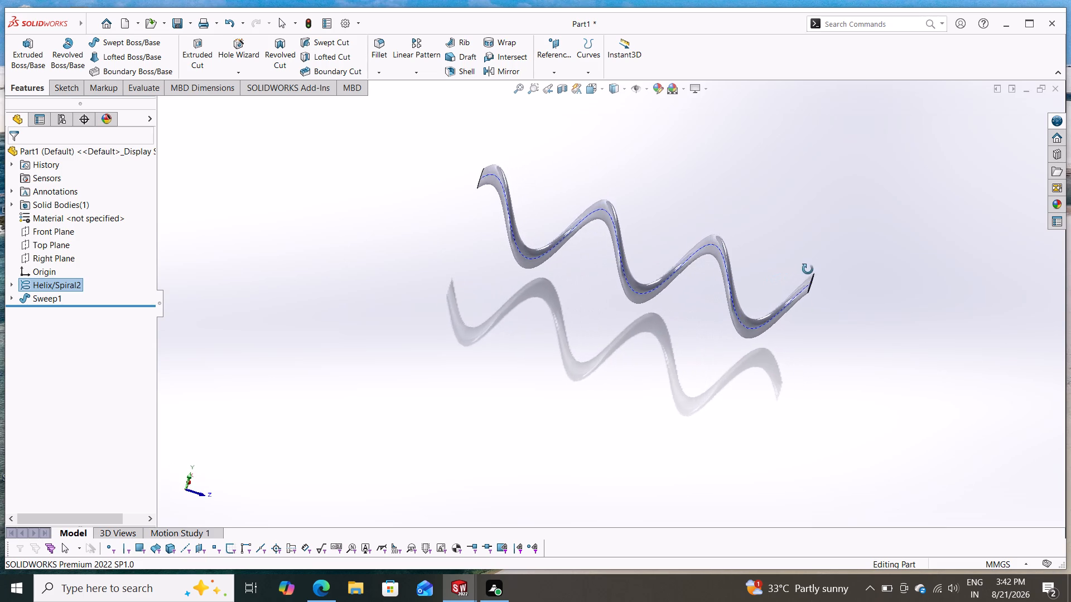
Open the Helix/Spiral2 feature for editing.
middle_drag(808, 269, 747, 275)
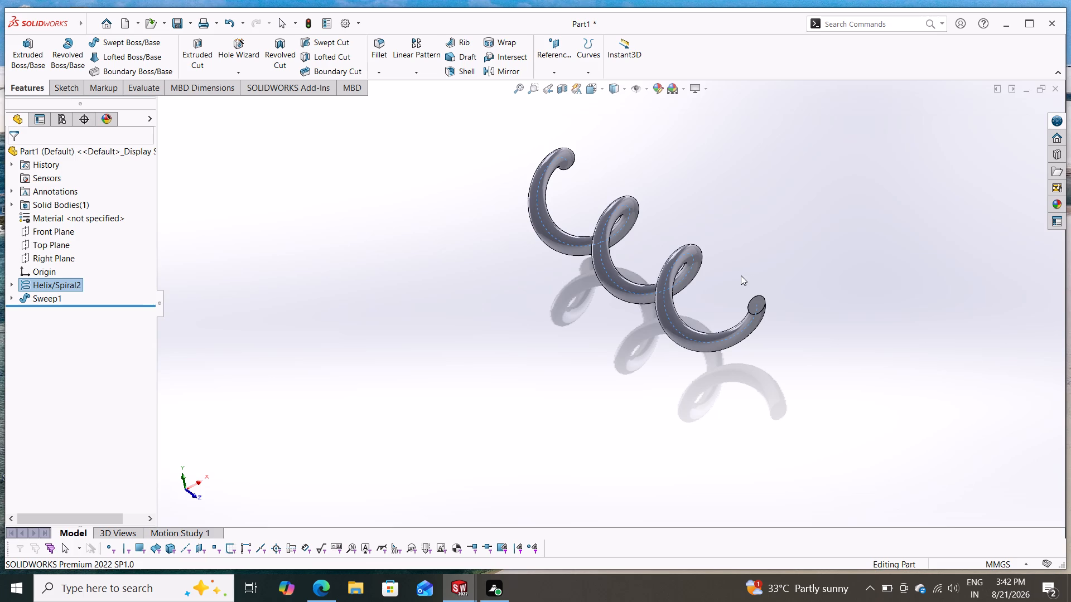
click(42, 283)
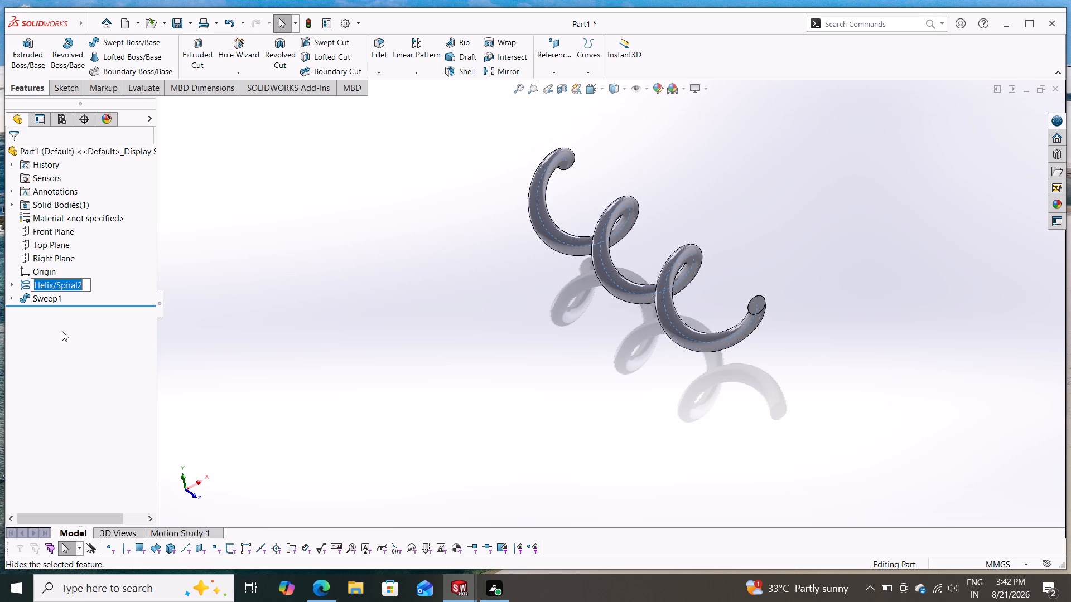
click(62, 331)
click(65, 280)
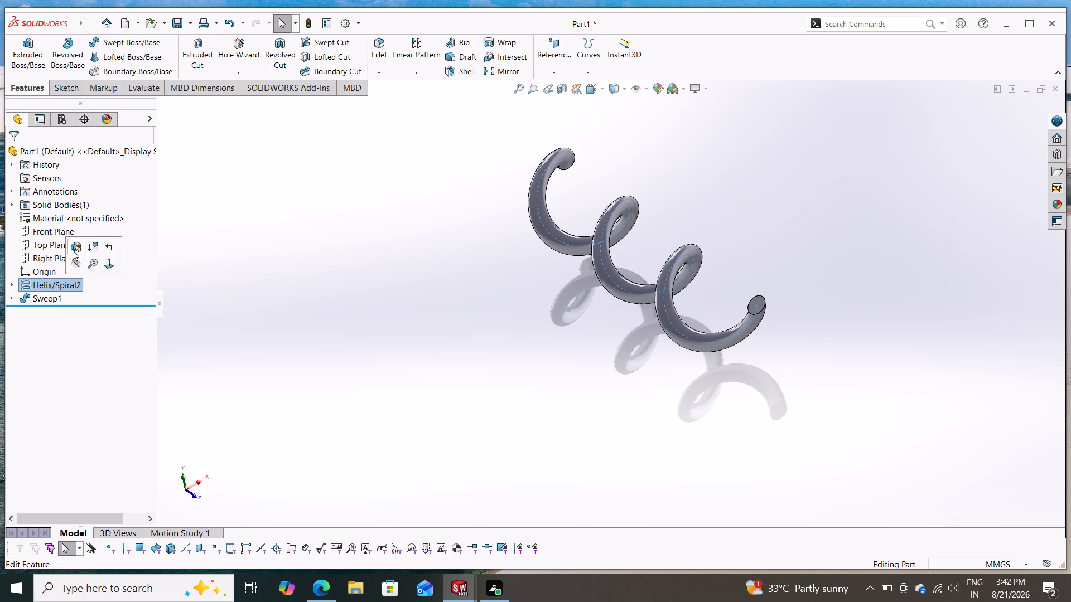
drag(23, 395, 25, 381)
click(48, 280)
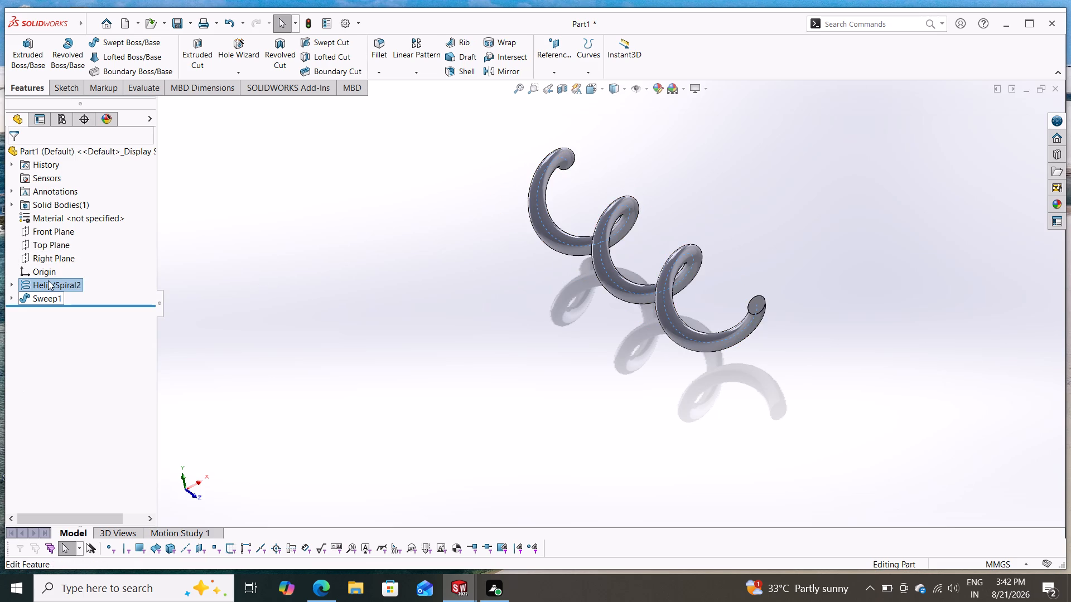
click(59, 251)
click(28, 357)
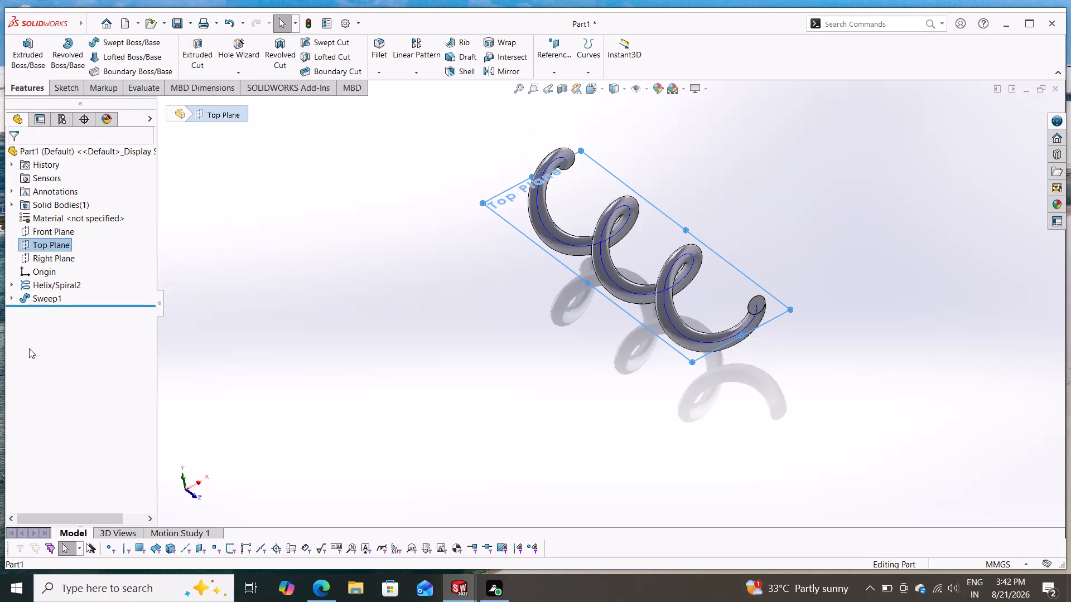
click(41, 280)
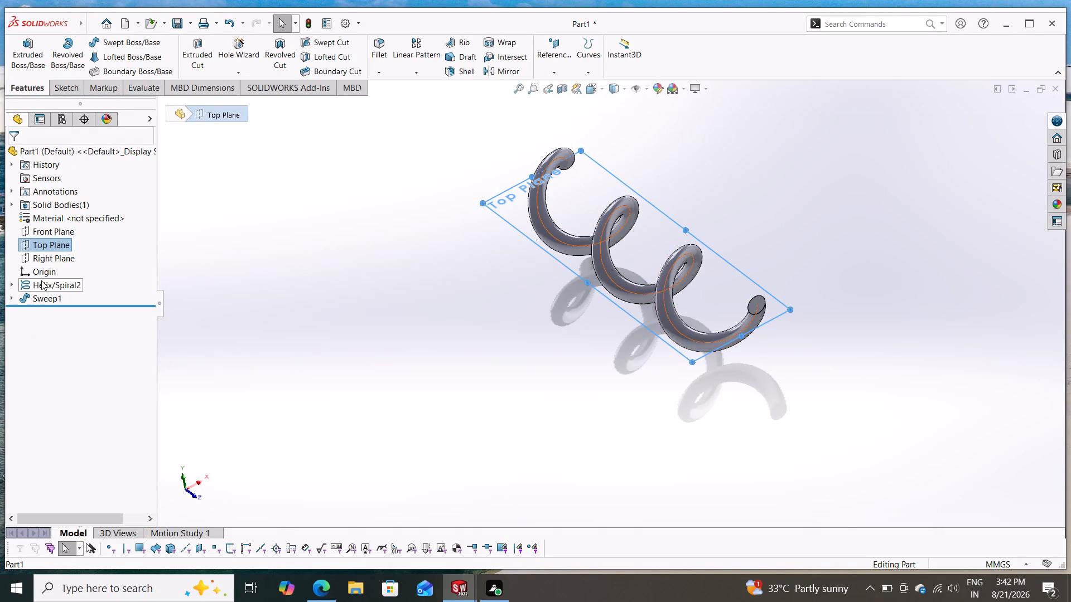
click(51, 250)
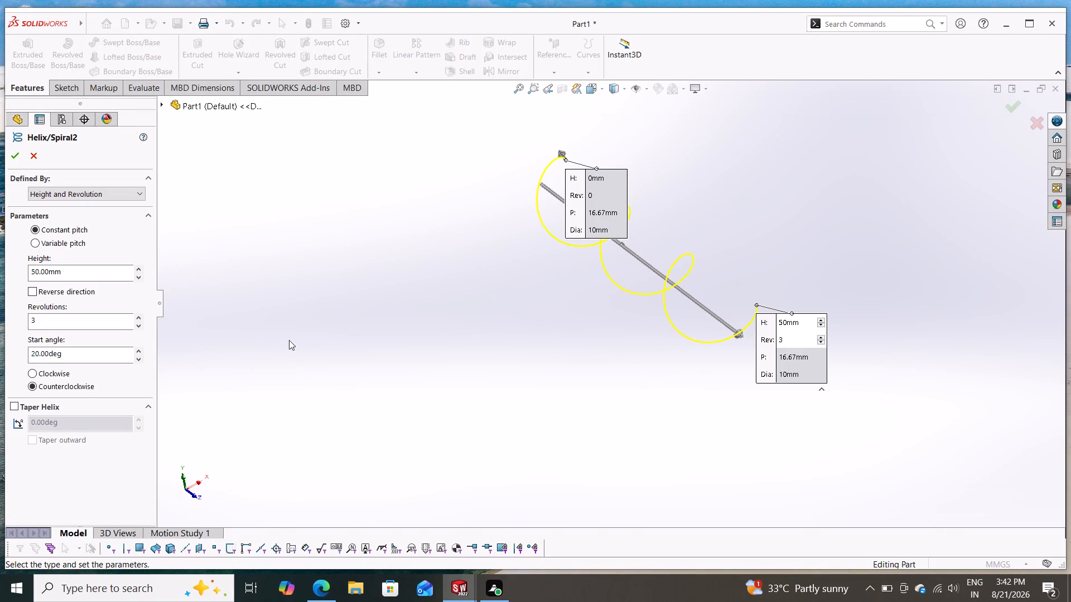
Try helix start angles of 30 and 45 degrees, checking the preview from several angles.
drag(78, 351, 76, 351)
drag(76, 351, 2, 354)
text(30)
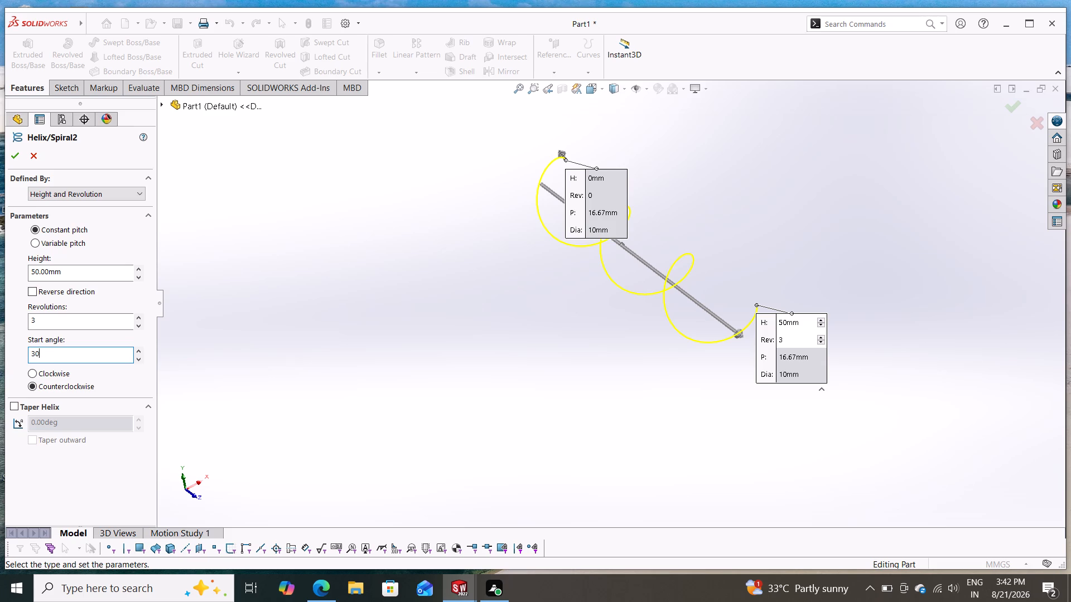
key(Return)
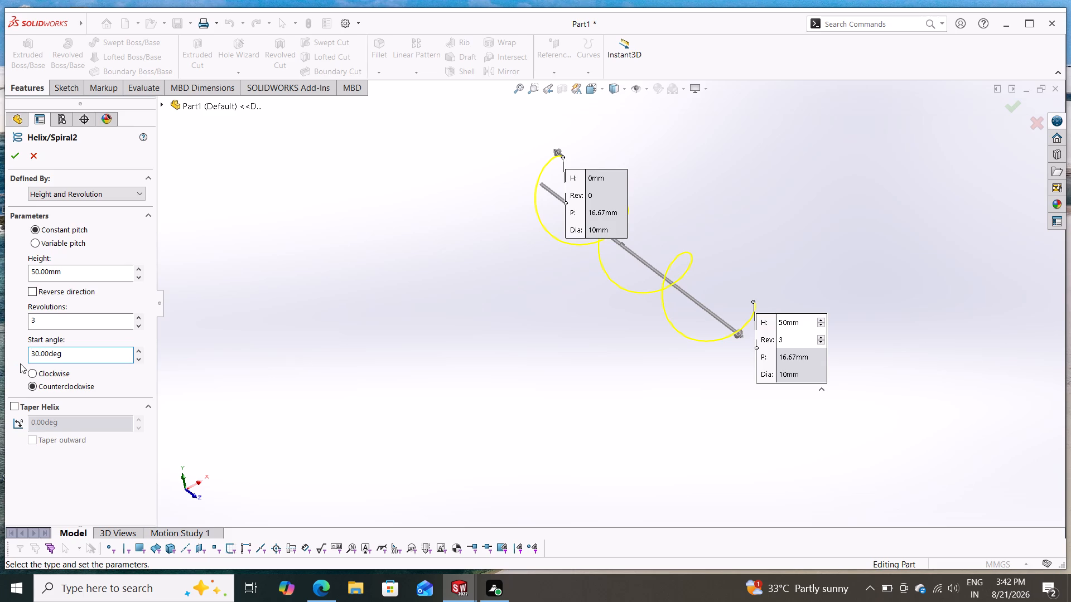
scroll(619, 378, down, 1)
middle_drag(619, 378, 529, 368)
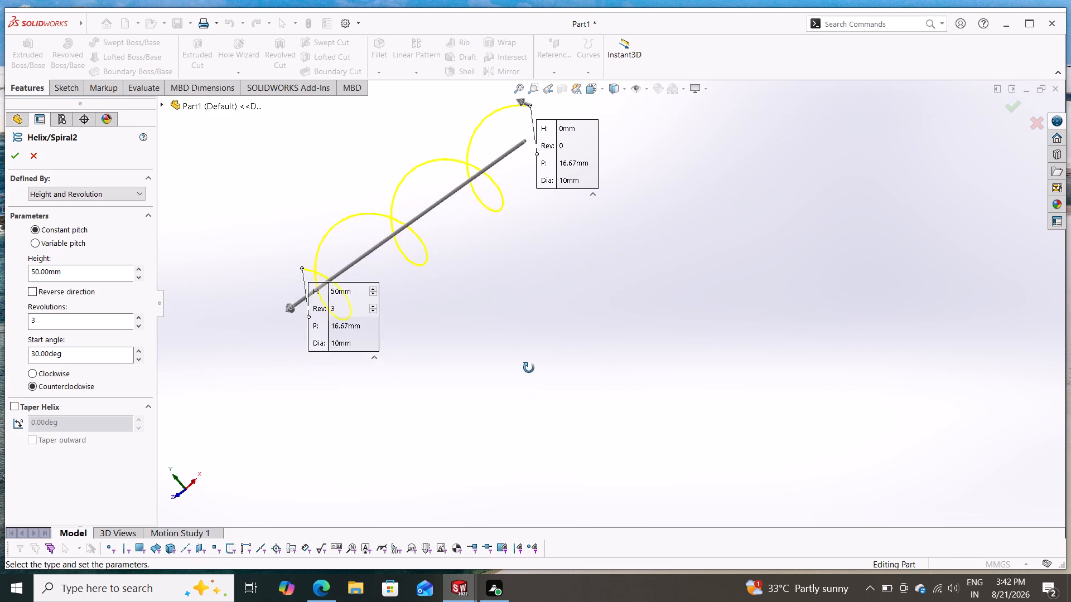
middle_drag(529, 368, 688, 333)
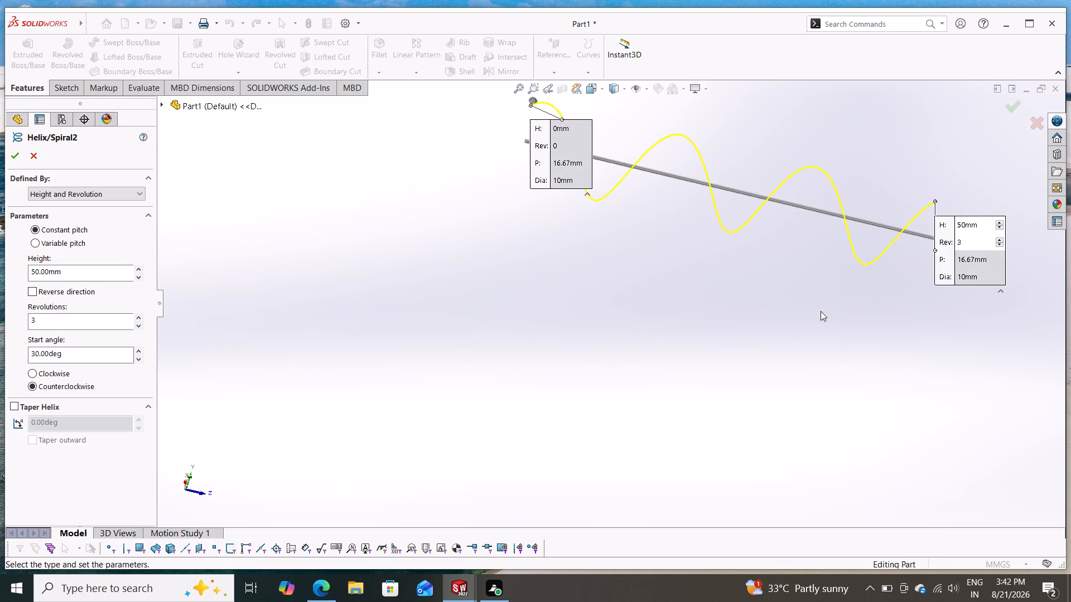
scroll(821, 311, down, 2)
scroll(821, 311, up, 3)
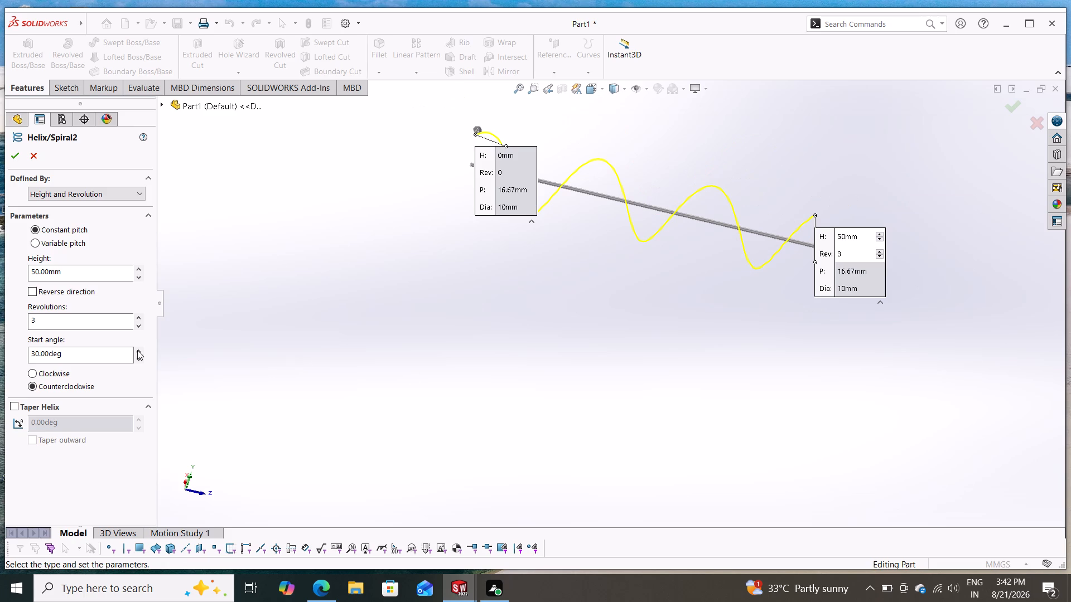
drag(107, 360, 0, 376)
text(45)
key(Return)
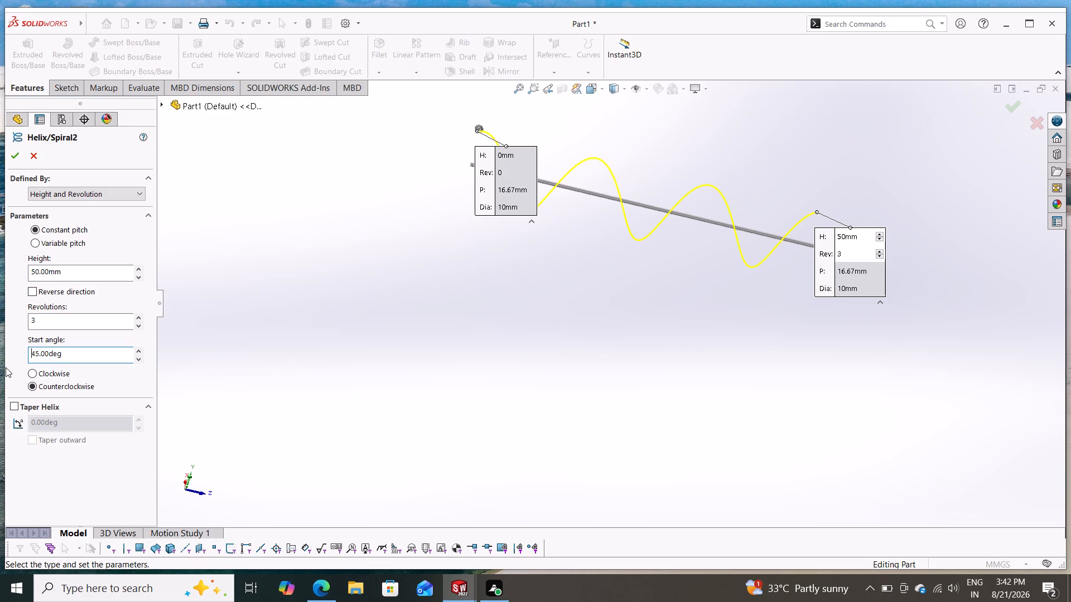
Set the helix's start angle to 90 degrees and apply the helix edits.
drag(91, 352, 0, 321)
text(90)
key(Return)
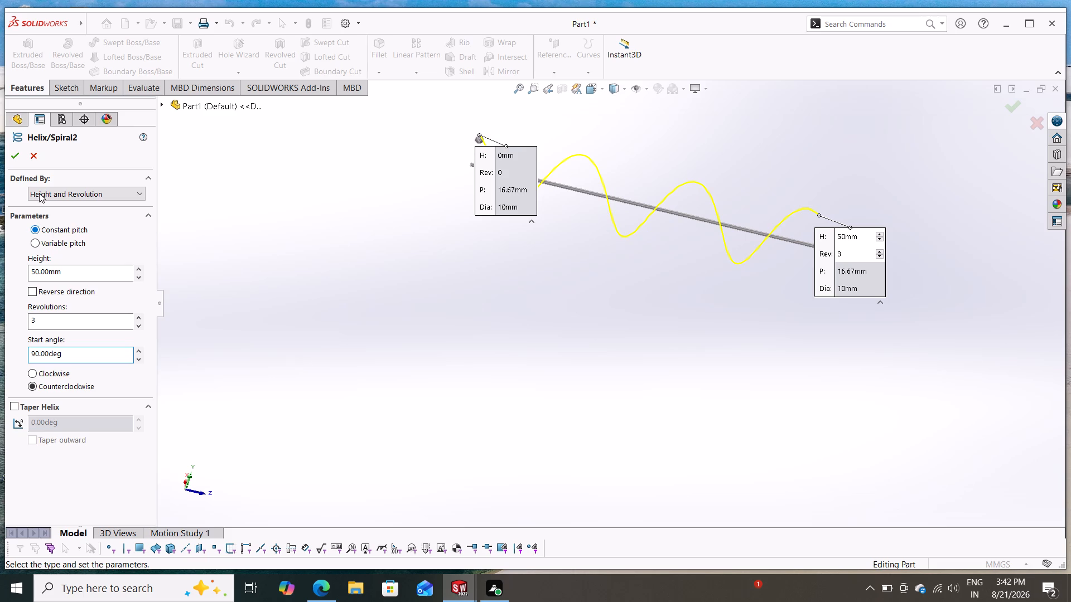
click(12, 150)
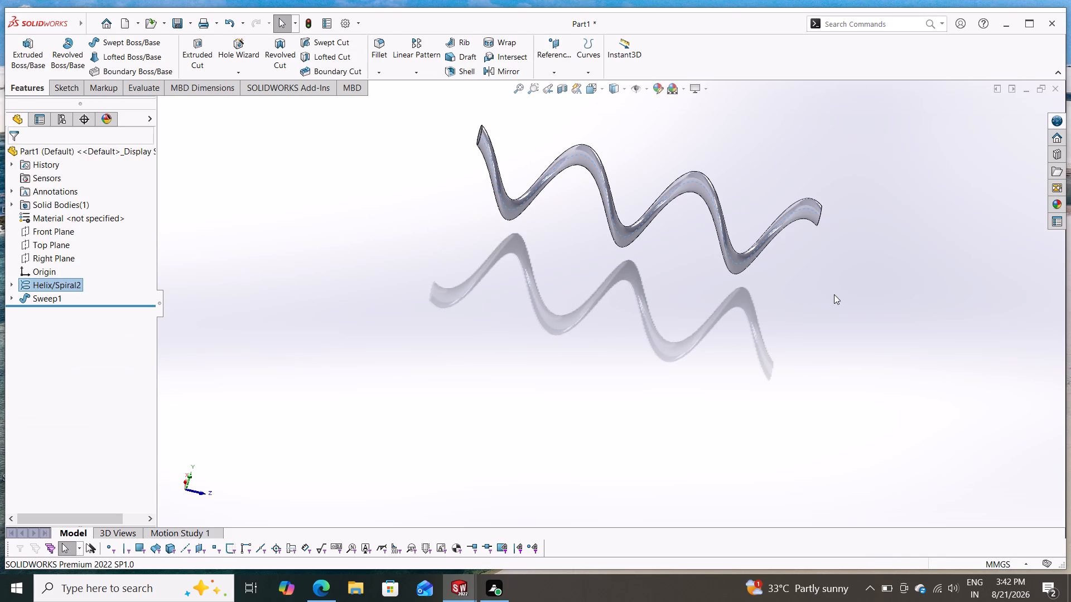
Examine the rebuilt swept spring from several angles, checking its overall coil shape and how both ends are oriented.
middle_drag(834, 294, 771, 349)
scroll(829, 295, down, 1)
scroll(727, 340, up, 2)
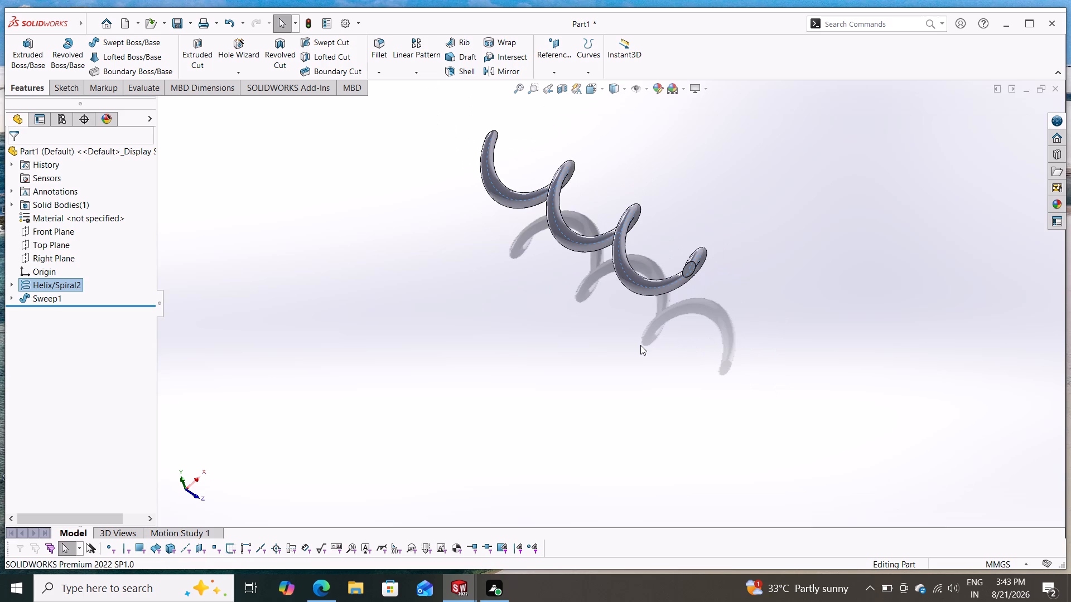
middle_drag(629, 324, 691, 288)
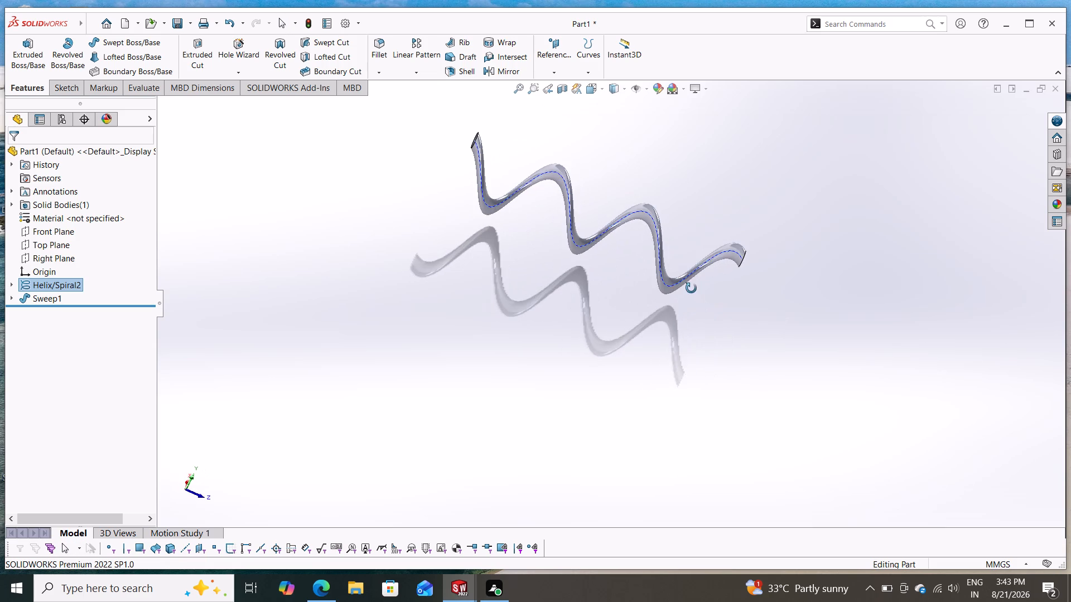
middle_drag(691, 288, 678, 294)
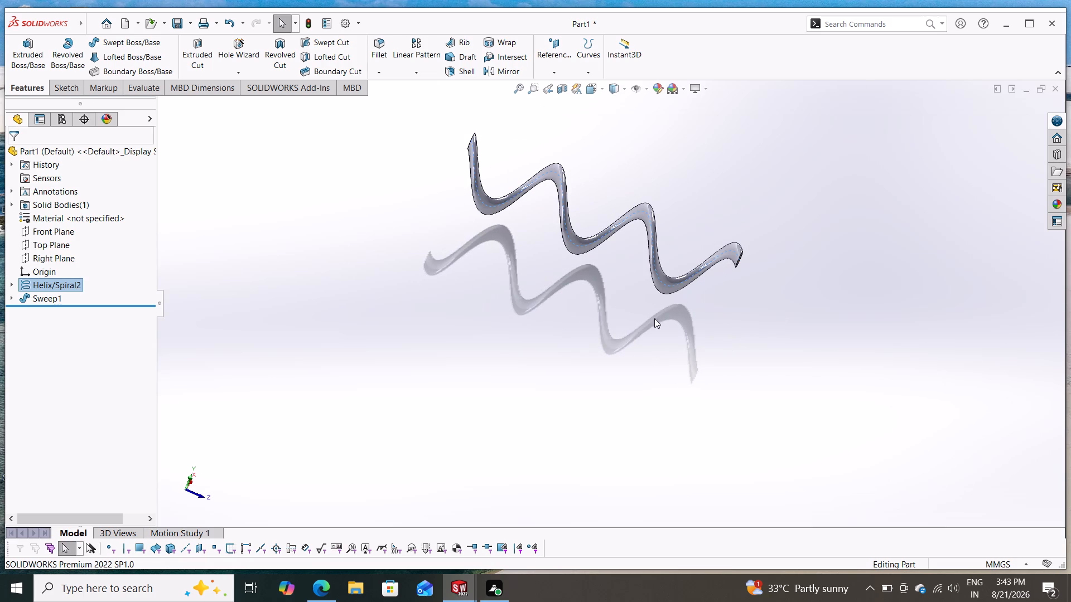
middle_drag(649, 327, 649, 347)
scroll(617, 365, up, 3)
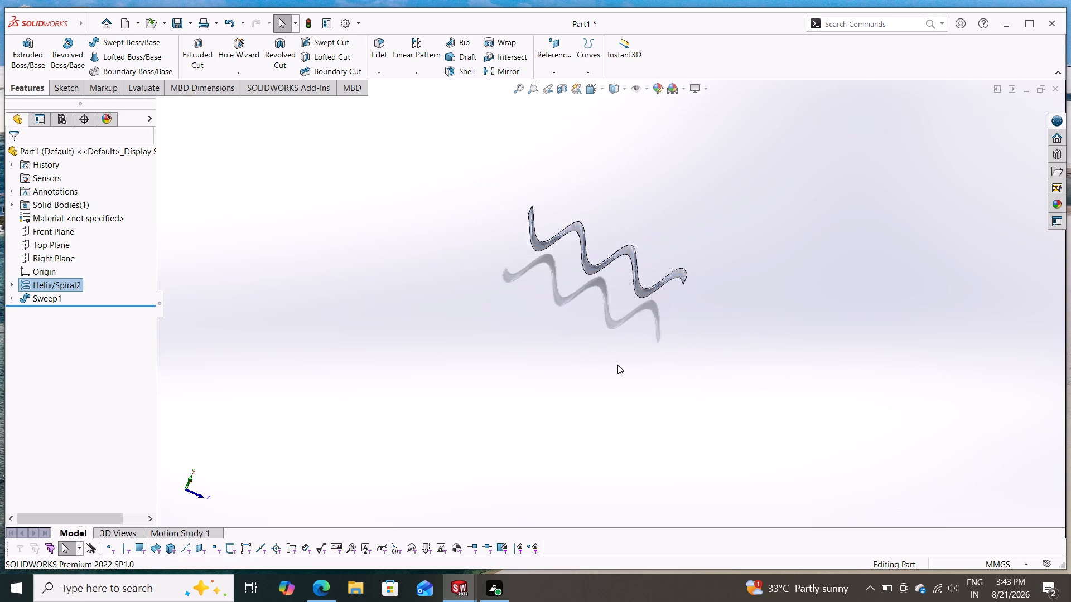
scroll(617, 365, up, 1)
middle_drag(617, 338, 534, 340)
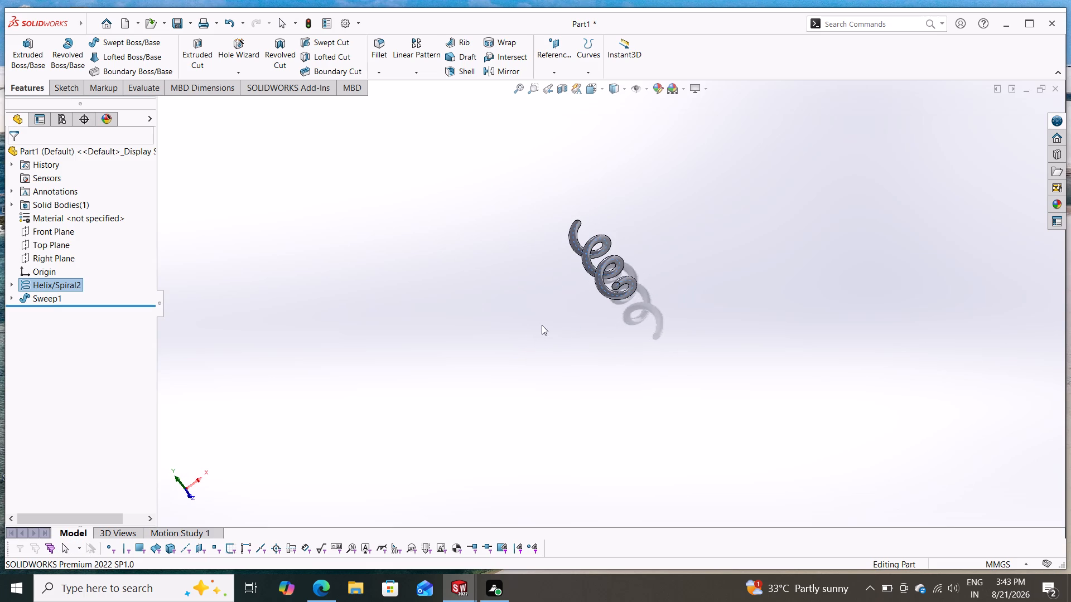
middle_drag(542, 325, 613, 337)
scroll(712, 322, down, 1)
scroll(626, 301, down, 3)
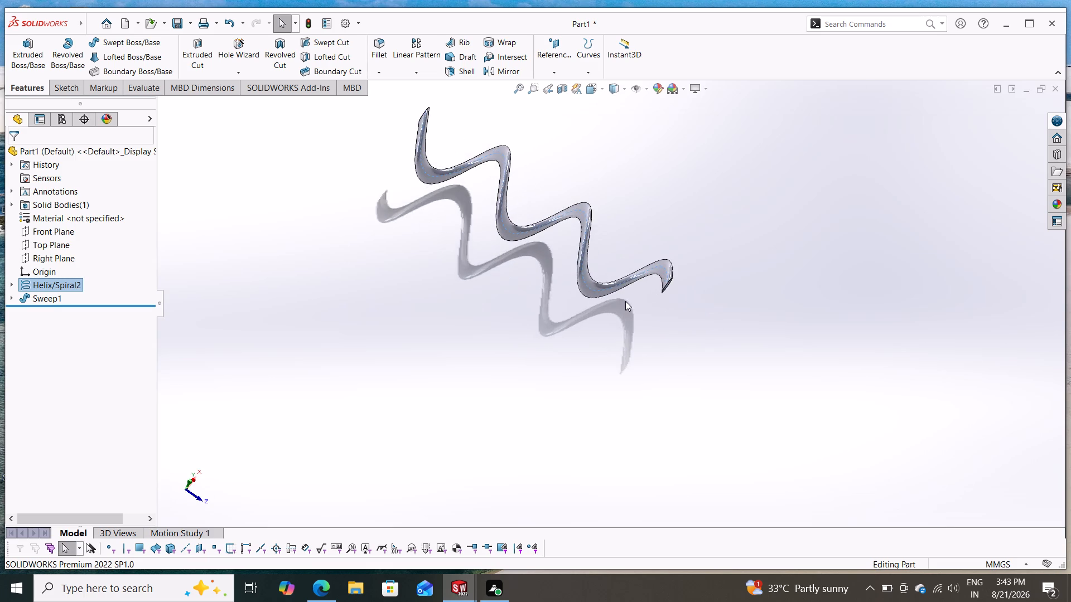
Inspect the spring's near circular end face up close, along with the coils behind it.
scroll(625, 301, down, 7)
middle_drag(649, 300, 590, 273)
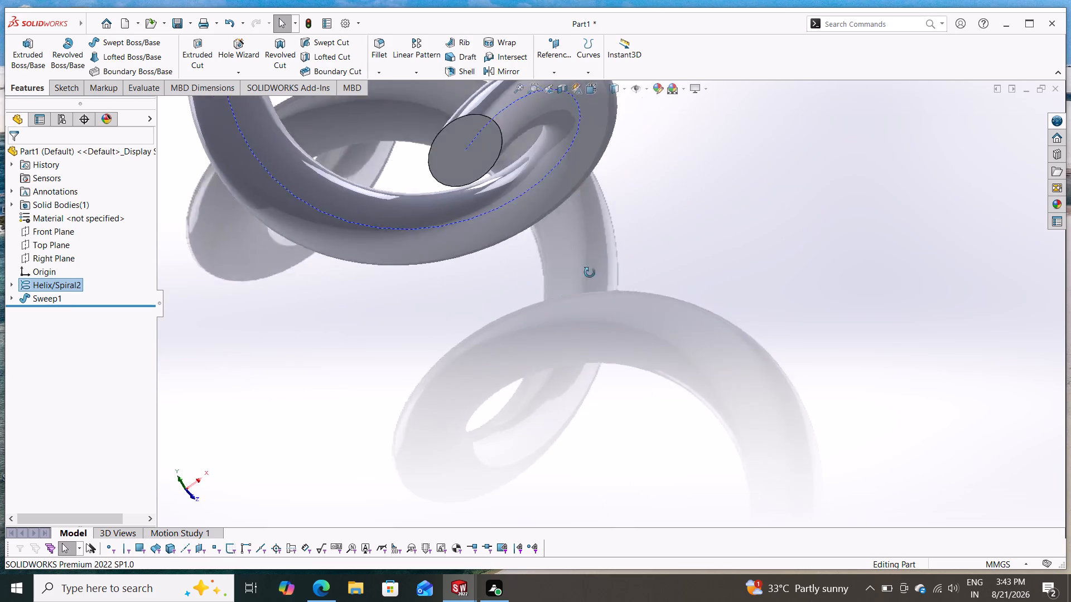
middle_drag(590, 273, 584, 271)
scroll(514, 287, up, 10)
middle_drag(516, 293, 504, 273)
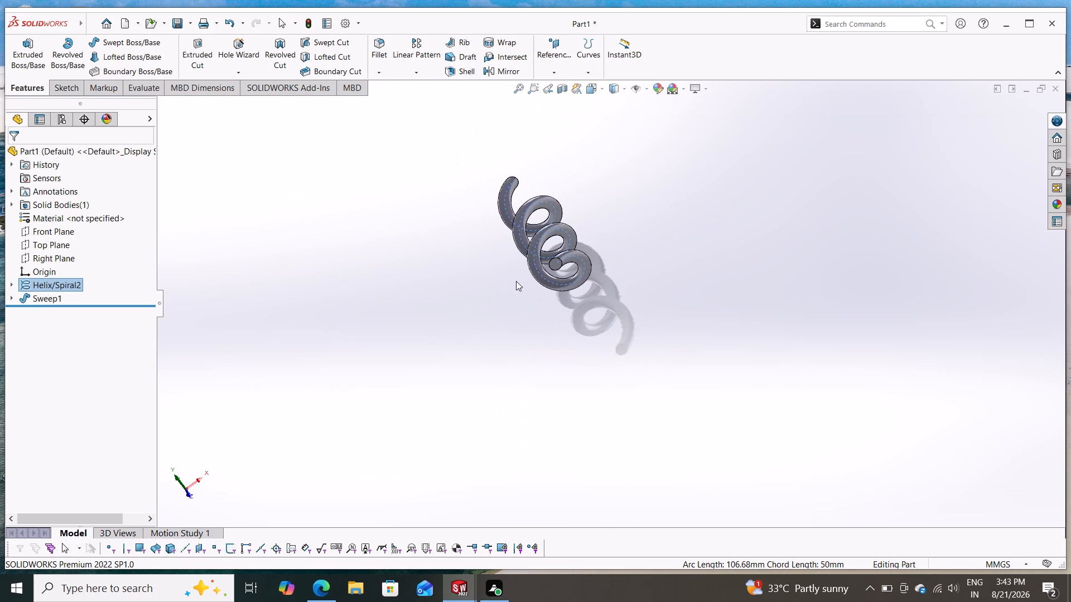
scroll(547, 300, down, 4)
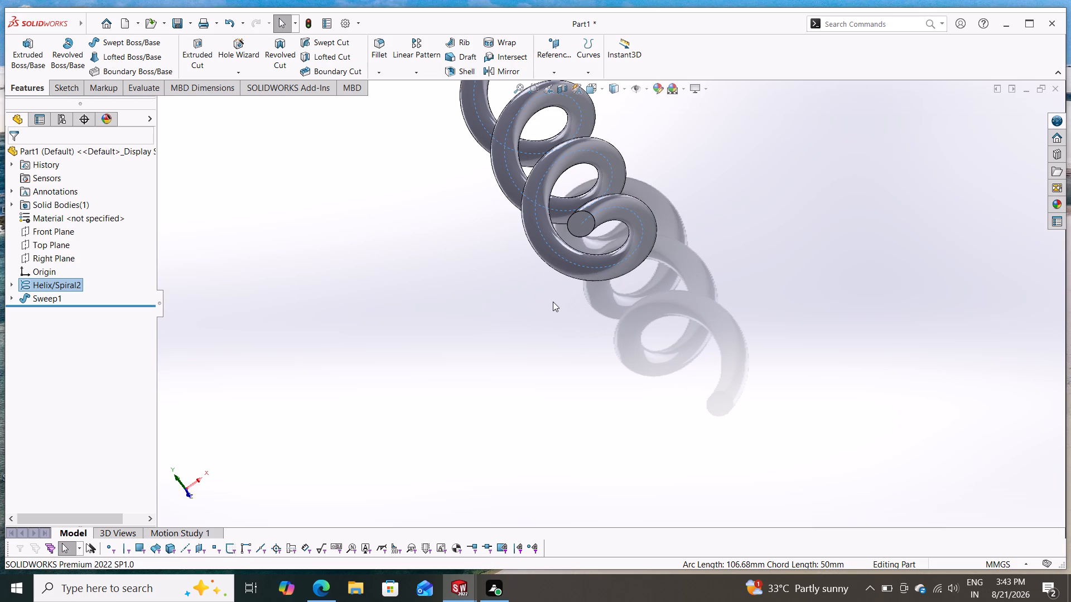
scroll(553, 303, down, 2)
scroll(553, 303, up, 5)
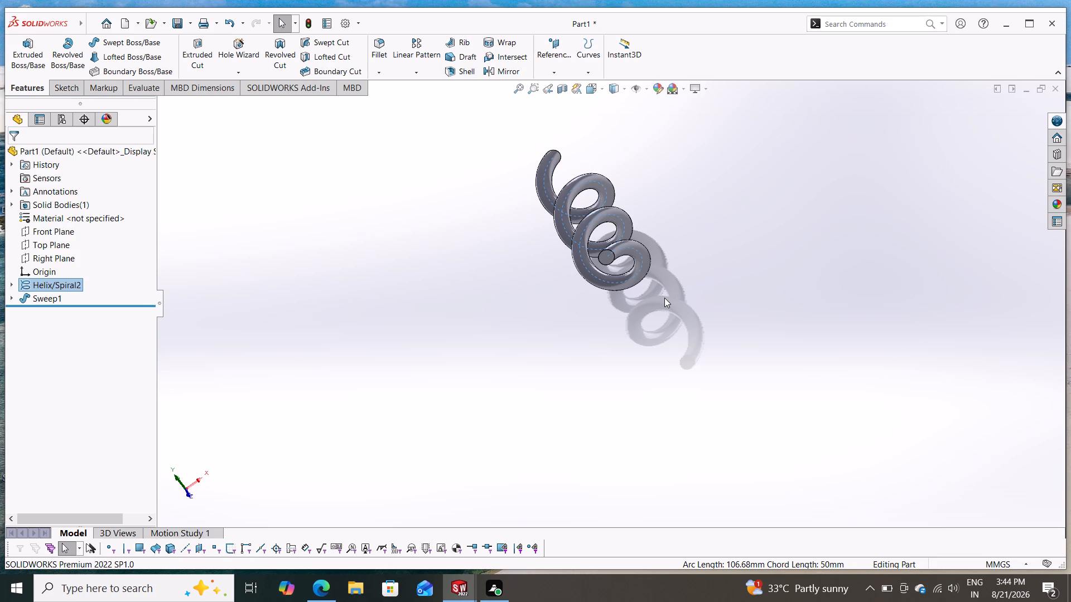
Examine the spring from the opposite side, end-on along its axis, and in side view.
middle_drag(649, 293, 667, 258)
middle_drag(667, 258, 677, 244)
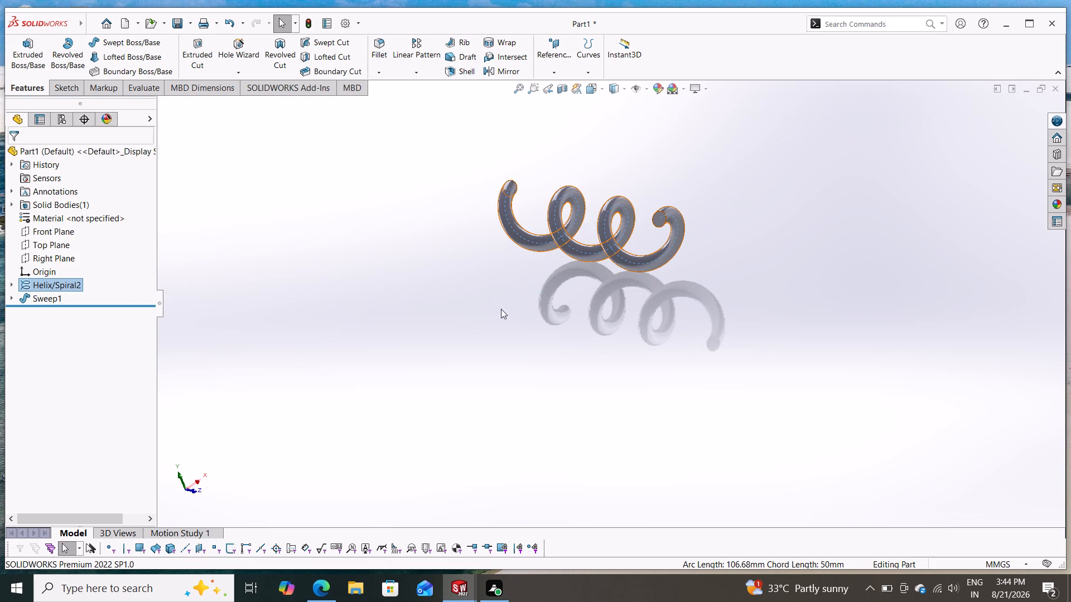
middle_drag(501, 315, 668, 342)
scroll(563, 298, down, 1)
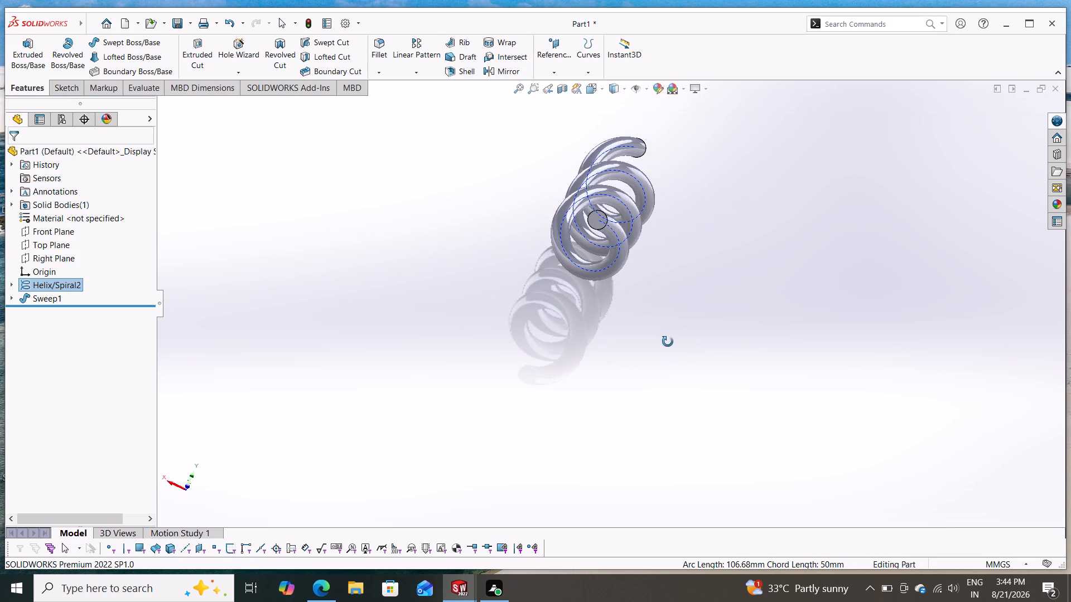
middle_drag(668, 342, 718, 299)
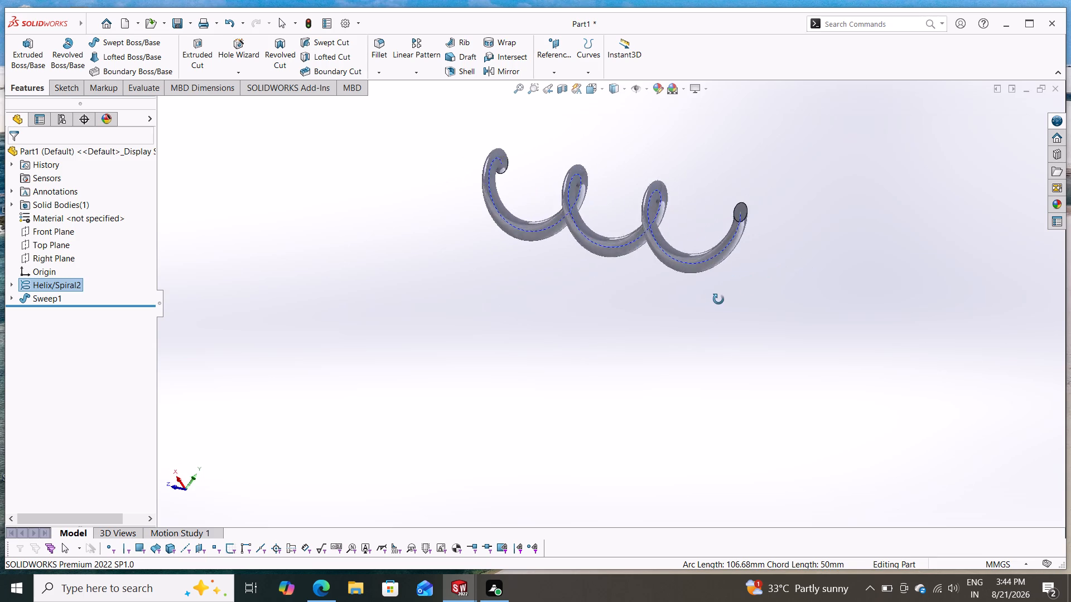
middle_drag(718, 299, 674, 281)
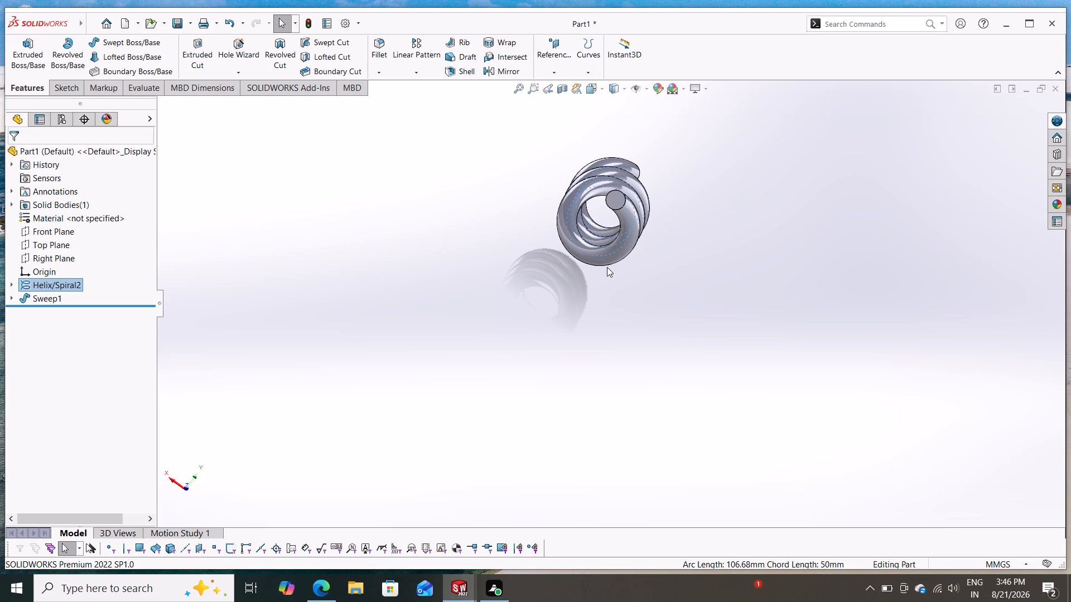
scroll(609, 268, down, 4)
scroll(606, 276, up, 2)
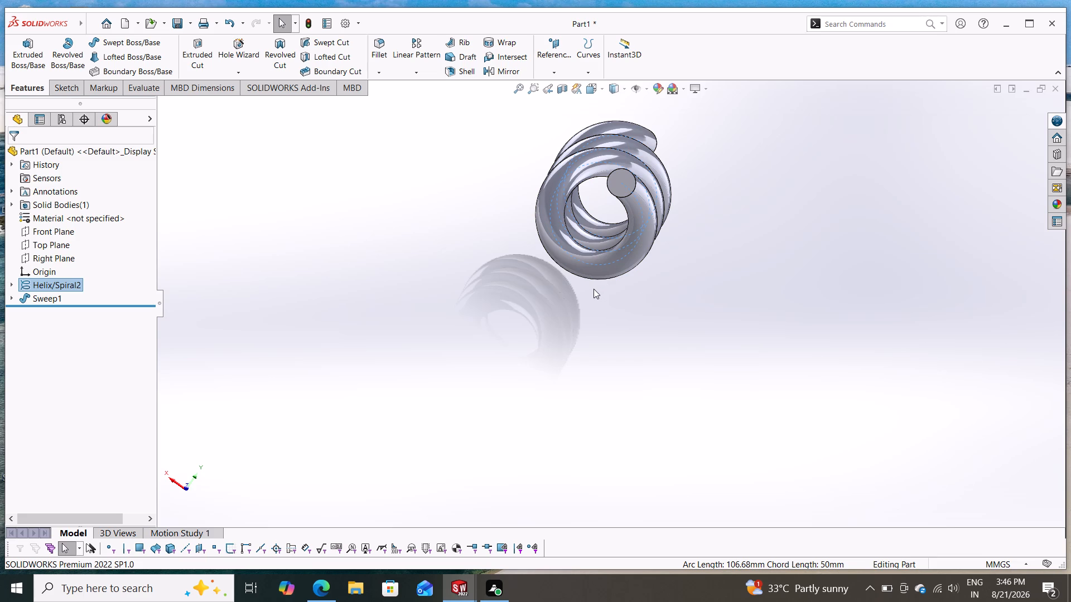
middle_drag(506, 326, 579, 335)
middle_drag(579, 335, 643, 333)
scroll(587, 304, down, 1)
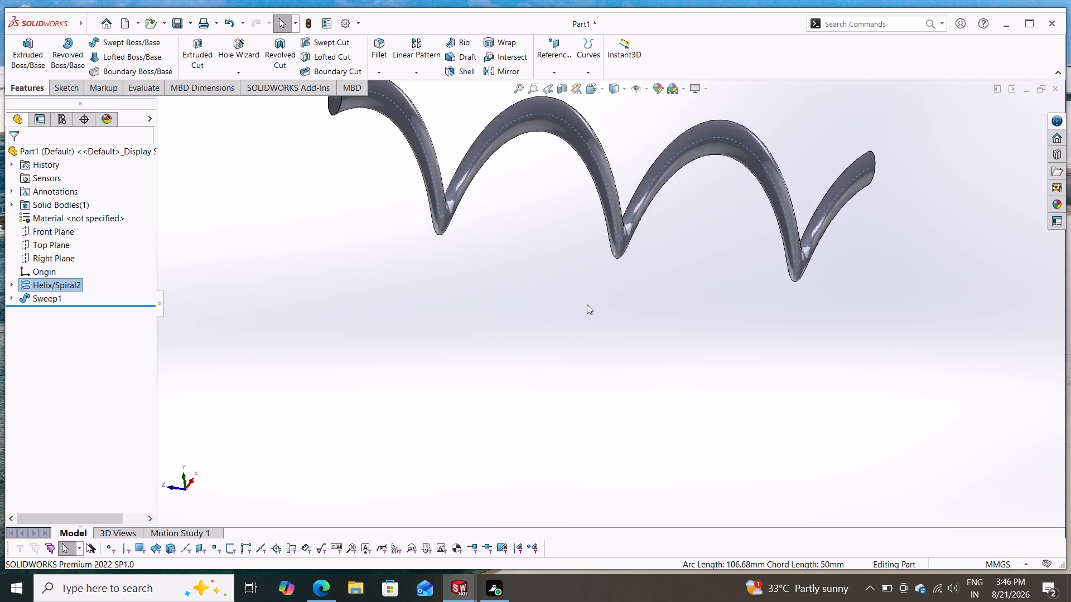
scroll(587, 305, up, 6)
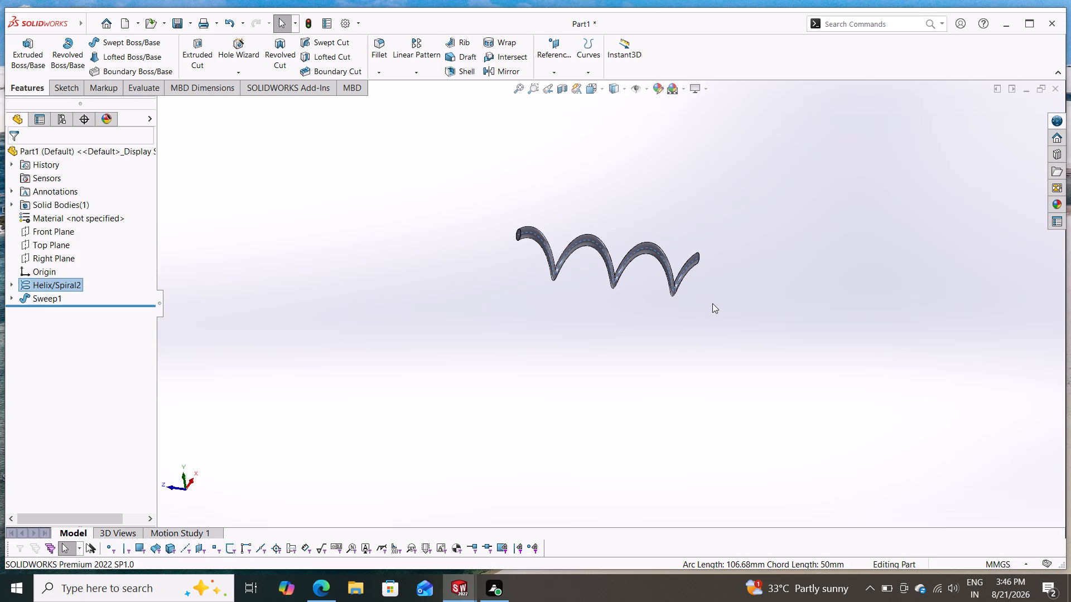
Examine the swept spring end-on along its axis and in side view, checking both circular ends.
middle_drag(712, 304, 574, 327)
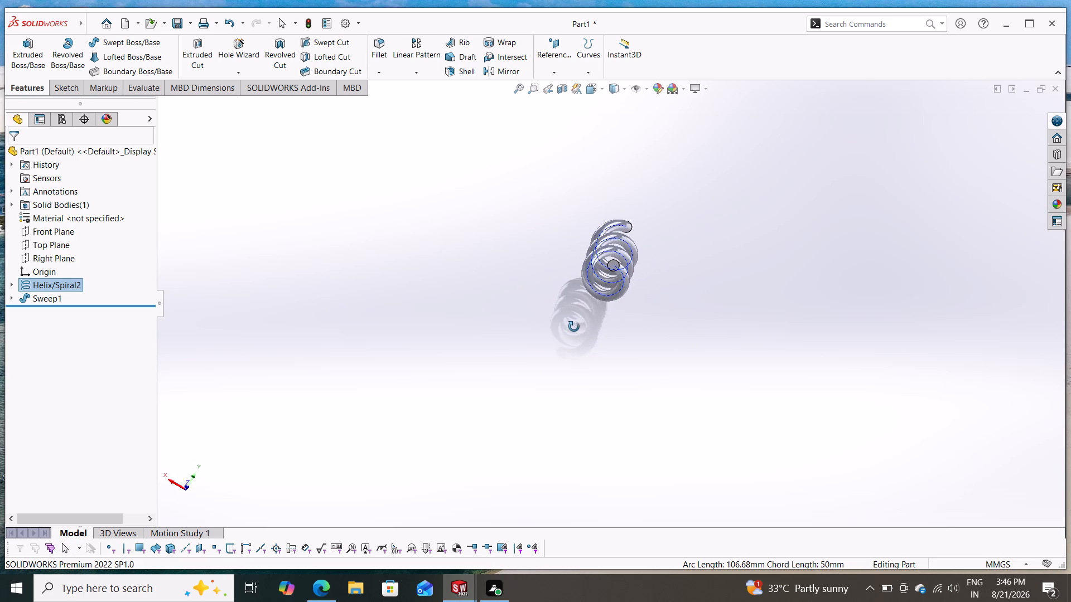
middle_drag(574, 327, 572, 326)
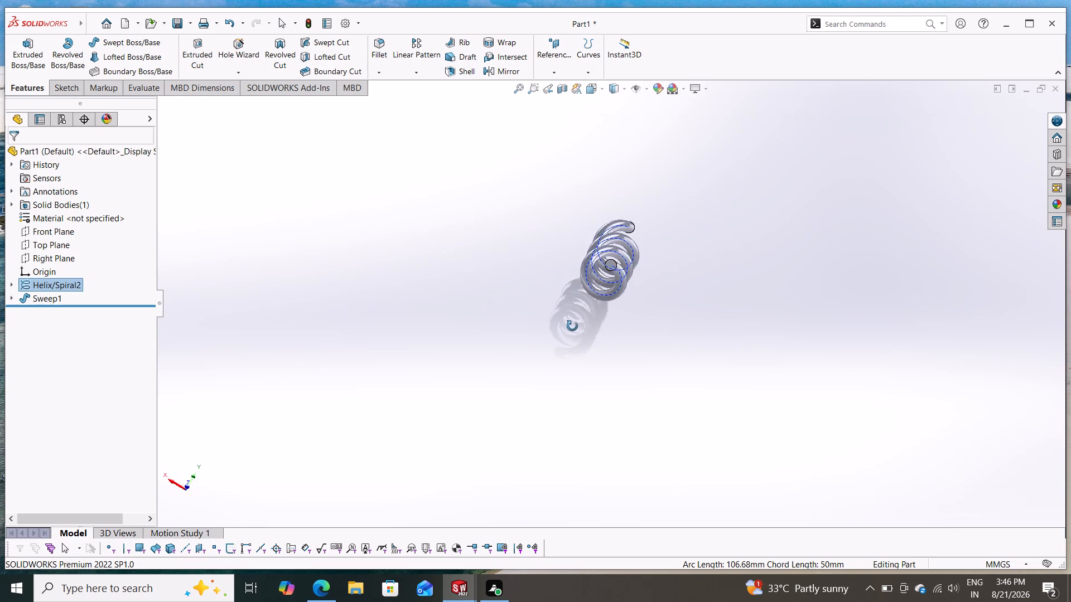
middle_drag(572, 326, 795, 294)
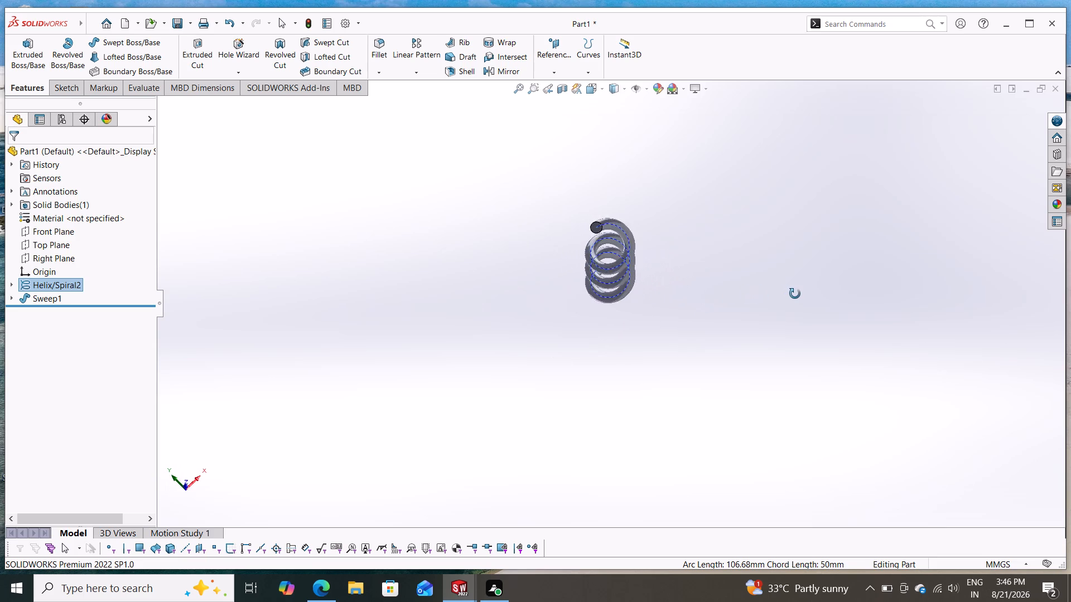
middle_drag(795, 294, 821, 304)
scroll(821, 304, down, 1)
middle_drag(653, 297, 629, 361)
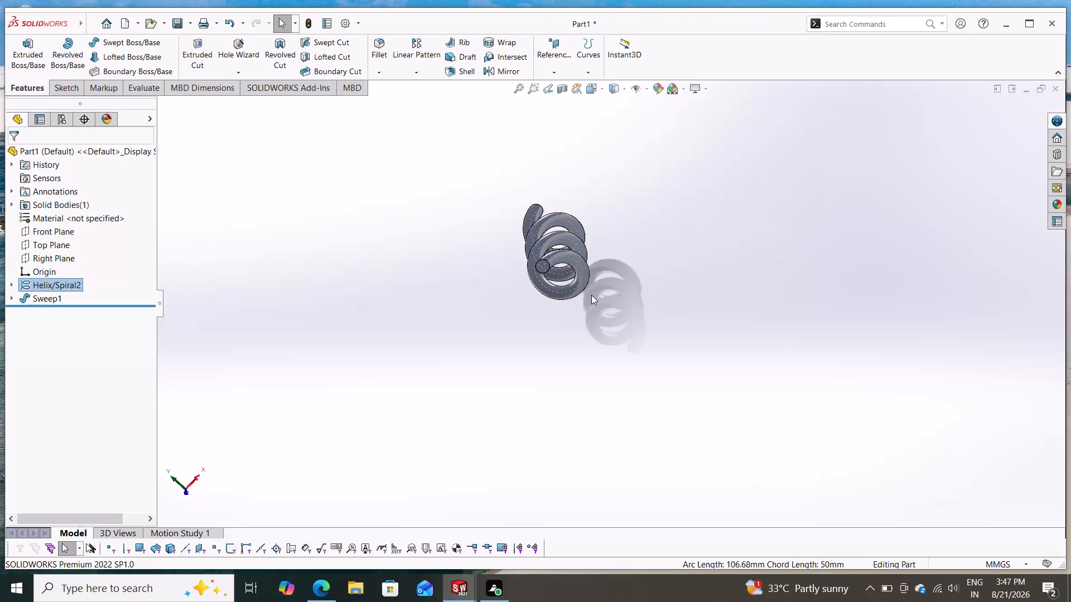
middle_drag(519, 317, 663, 293)
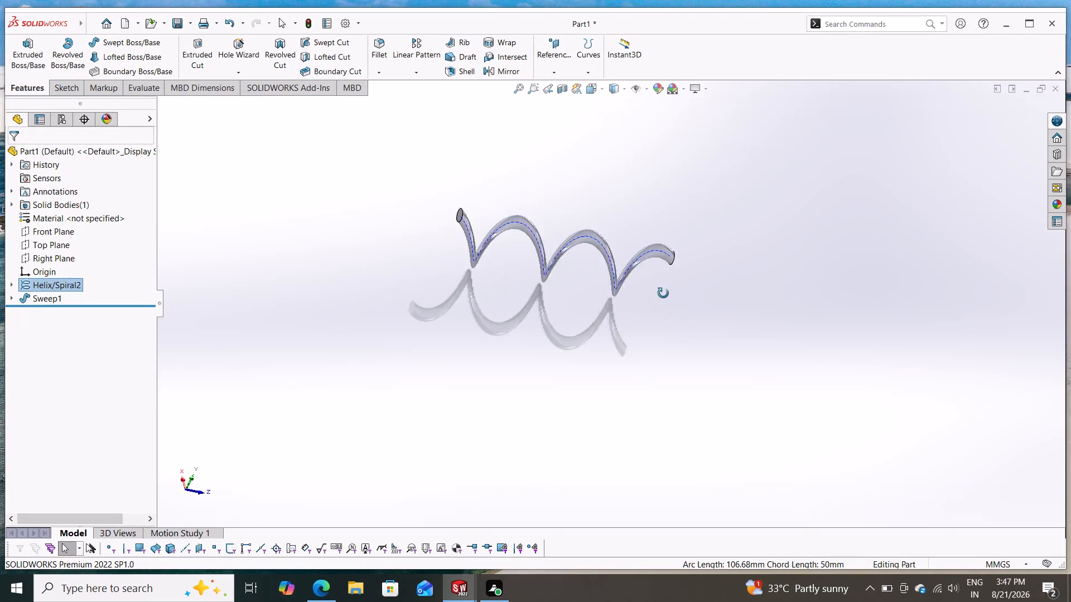
middle_drag(663, 293, 676, 296)
scroll(676, 296, down, 1)
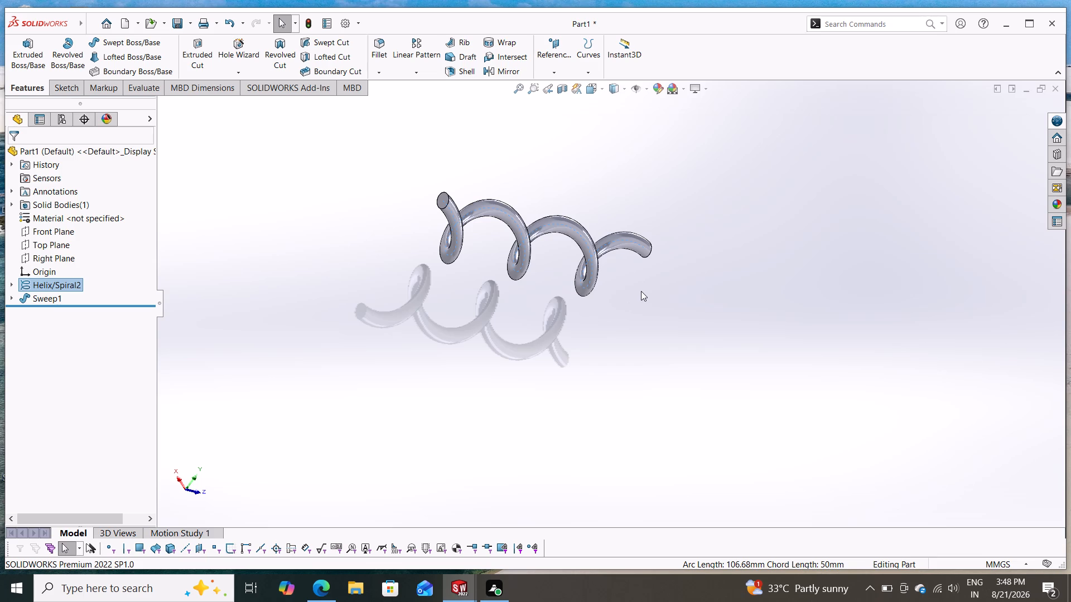
scroll(641, 291, down, 3)
scroll(617, 306, up, 4)
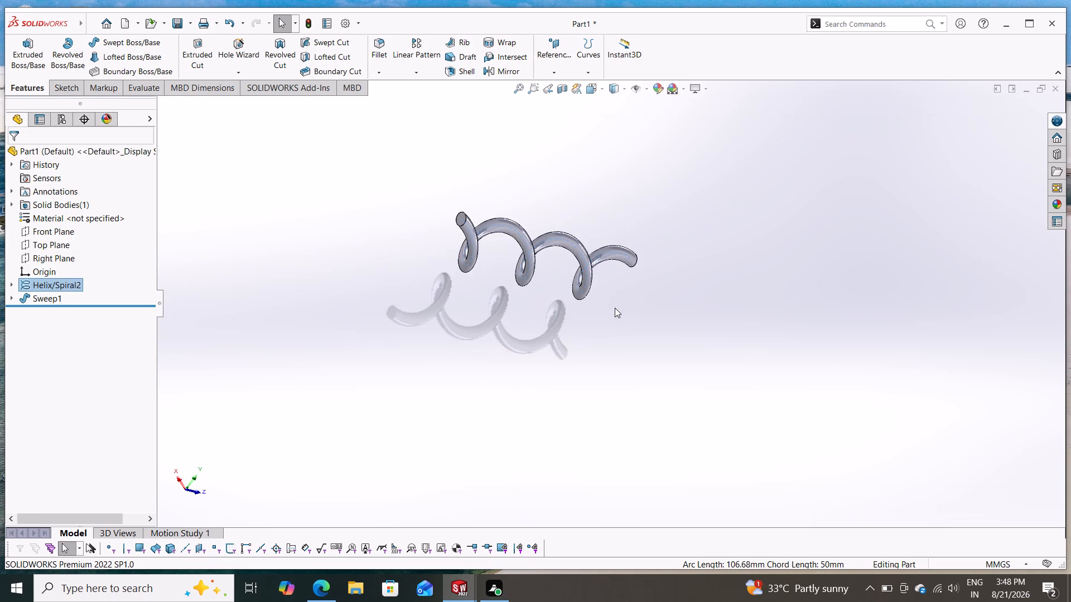
Inspect the spring obliquely from its near end, checking the end face and the spacing of the coils.
middle_drag(613, 314, 476, 359)
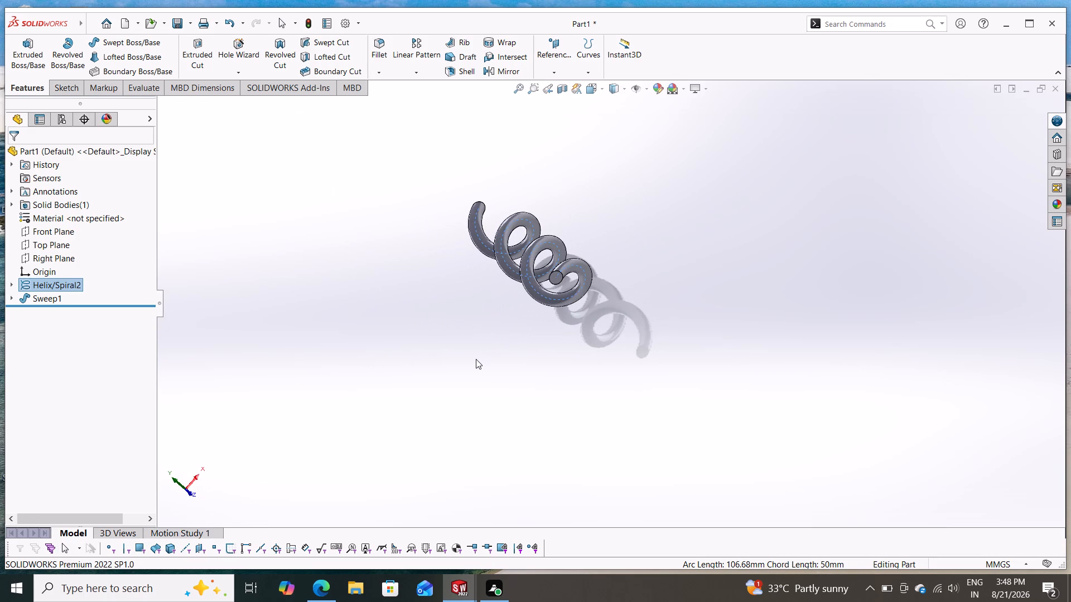
scroll(562, 332, up, 1)
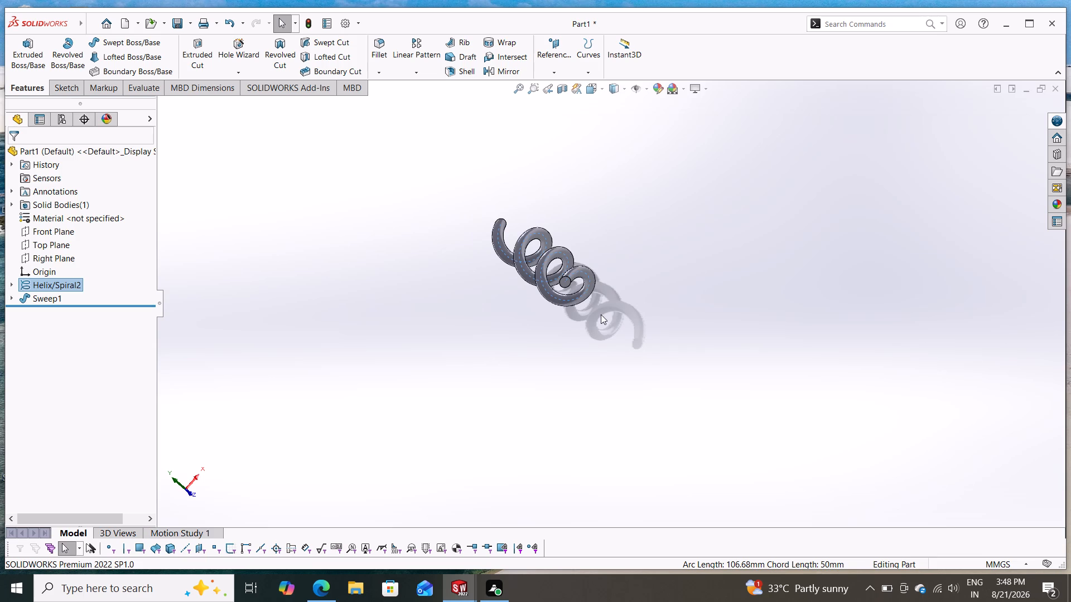
scroll(601, 314, down, 2)
scroll(599, 314, up, 1)
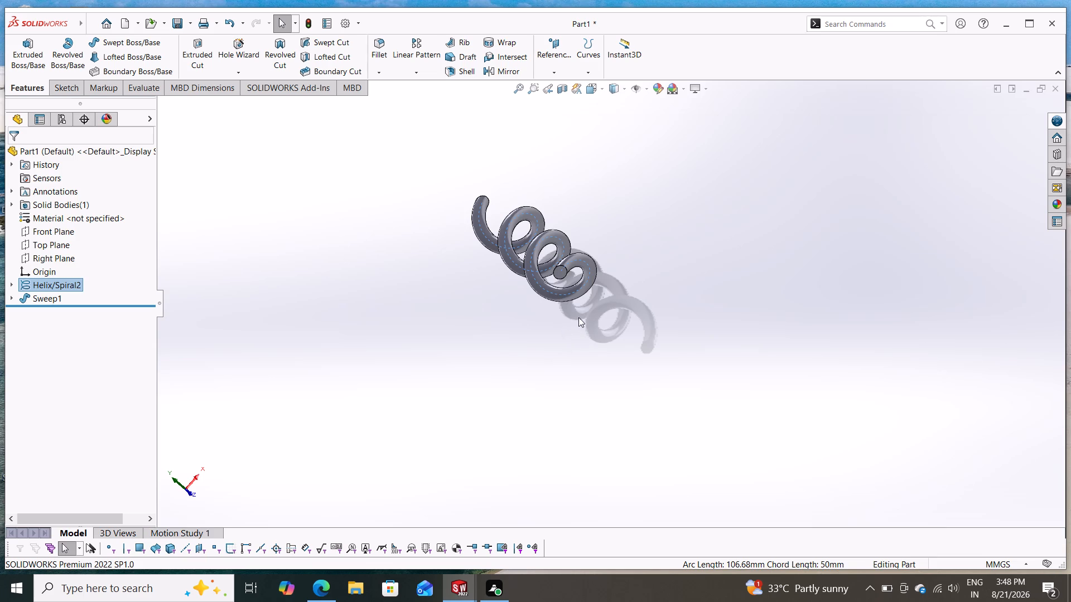
middle_drag(622, 288, 611, 303)
middle_drag(611, 303, 611, 304)
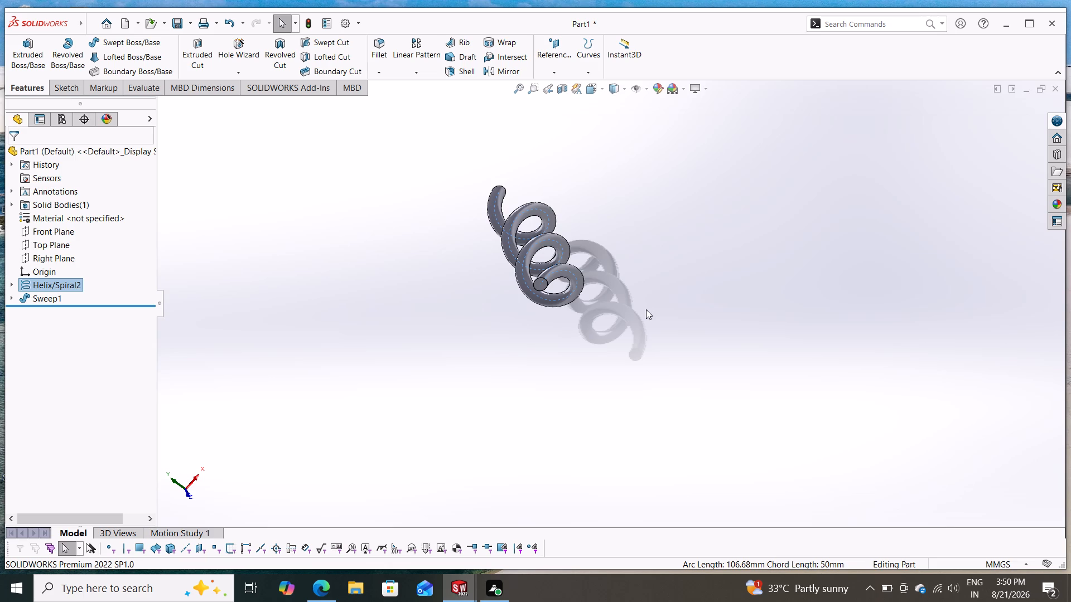
scroll(602, 322, down, 1)
middle_drag(602, 322, 605, 322)
Compare the spring's side profile with its end-on view, checking the coil shape and where both ends finish.
middle_drag(605, 322, 681, 283)
middle_drag(678, 299, 674, 298)
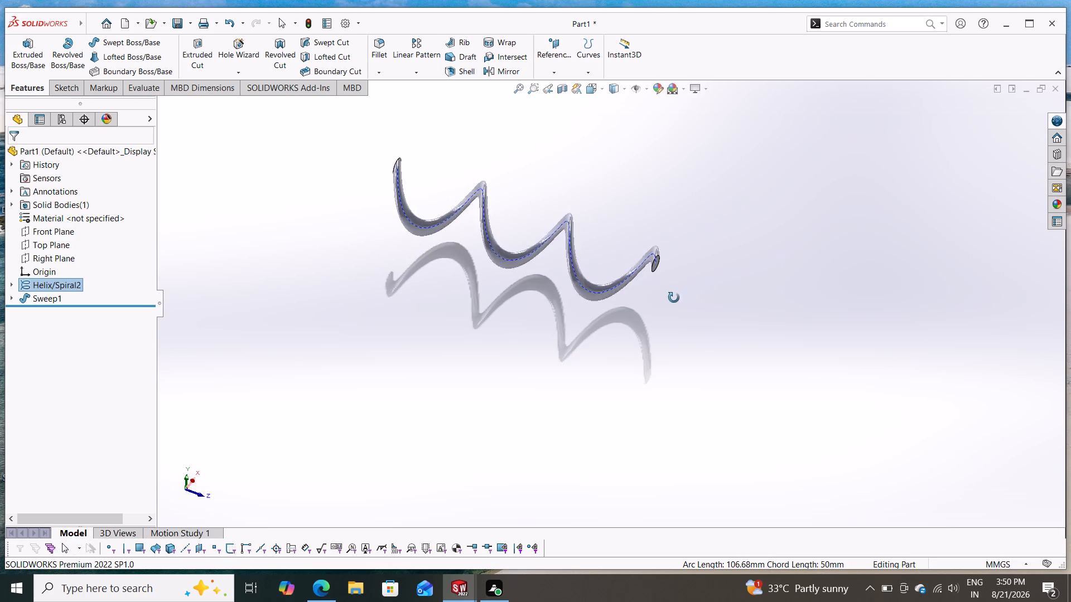
middle_drag(674, 298, 662, 252)
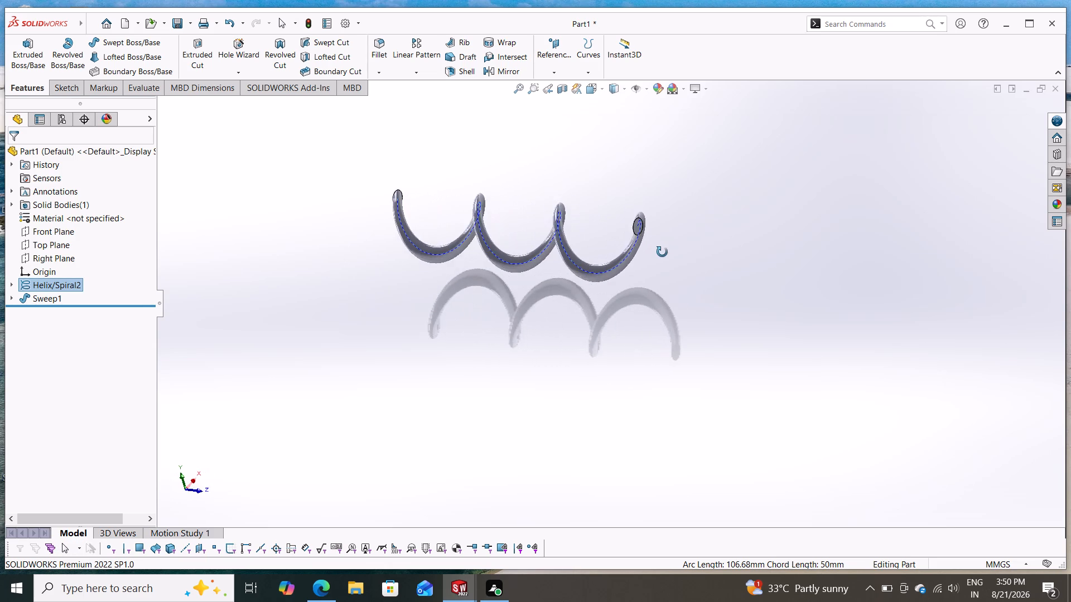
middle_drag(662, 252, 667, 256)
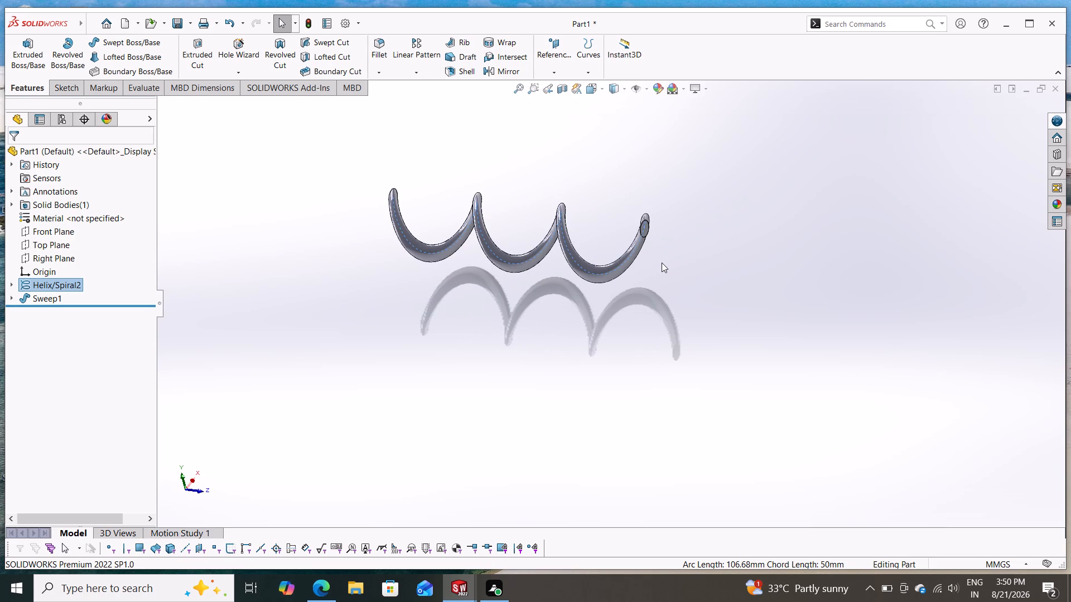
middle_drag(687, 271, 678, 277)
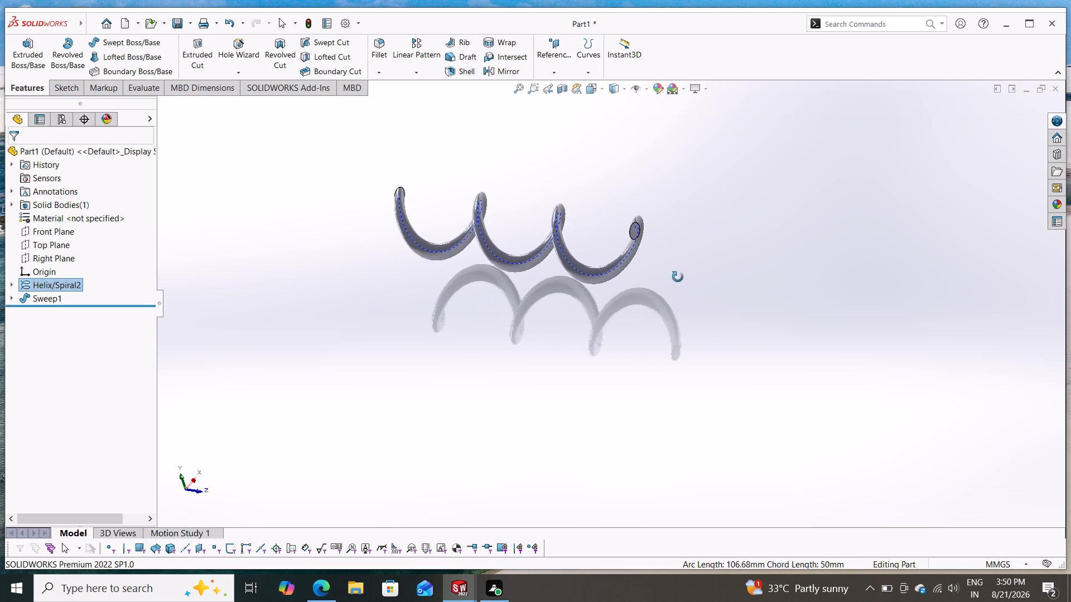
middle_drag(678, 277, 616, 291)
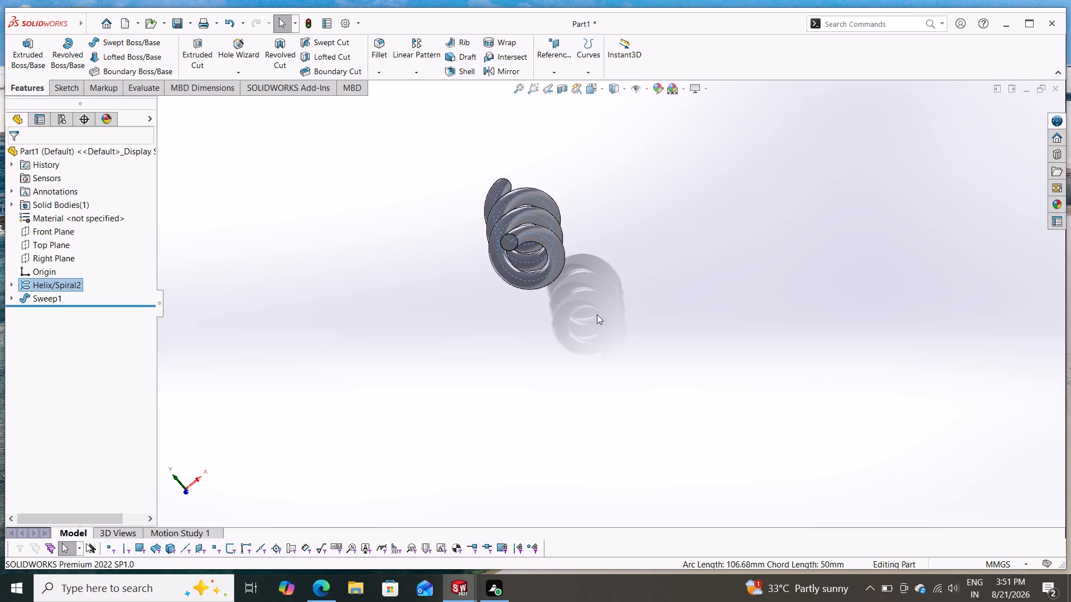
middle_drag(576, 329, 638, 294)
scroll(604, 313, down, 1)
middle_drag(612, 291, 651, 307)
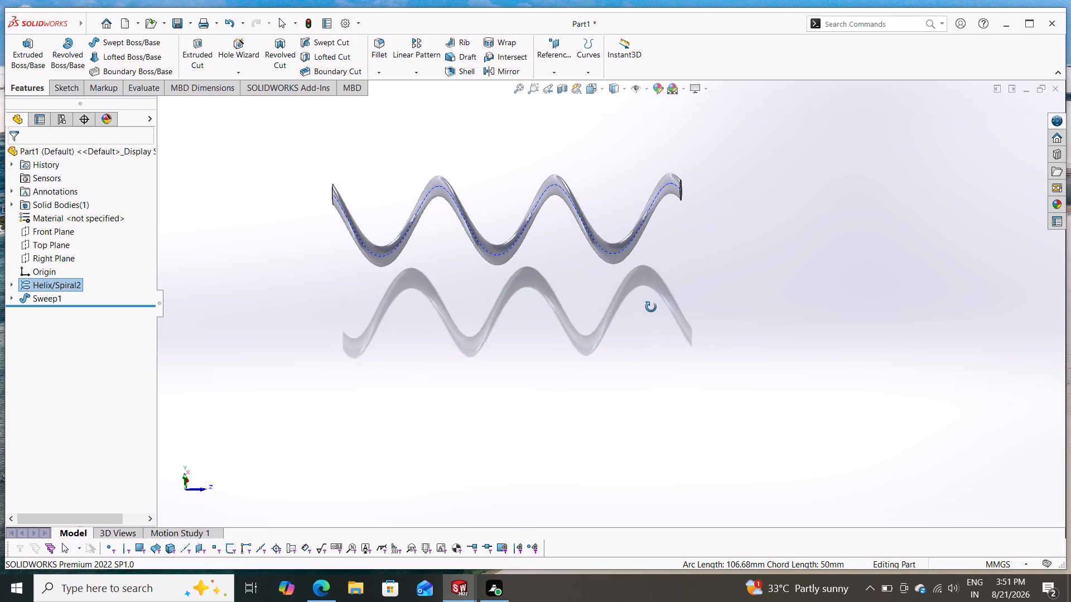
middle_drag(651, 307, 631, 310)
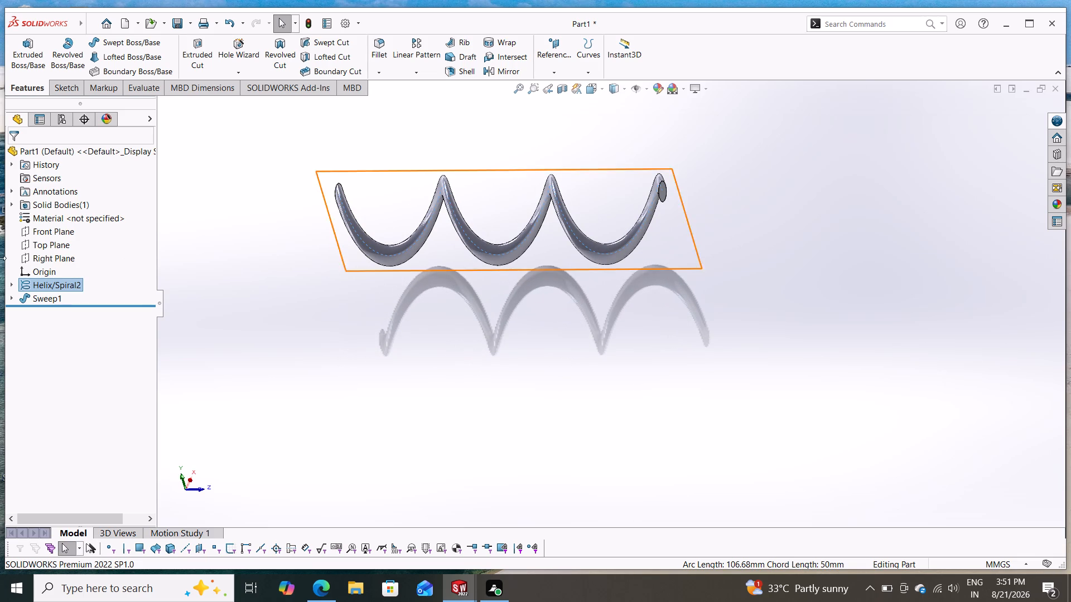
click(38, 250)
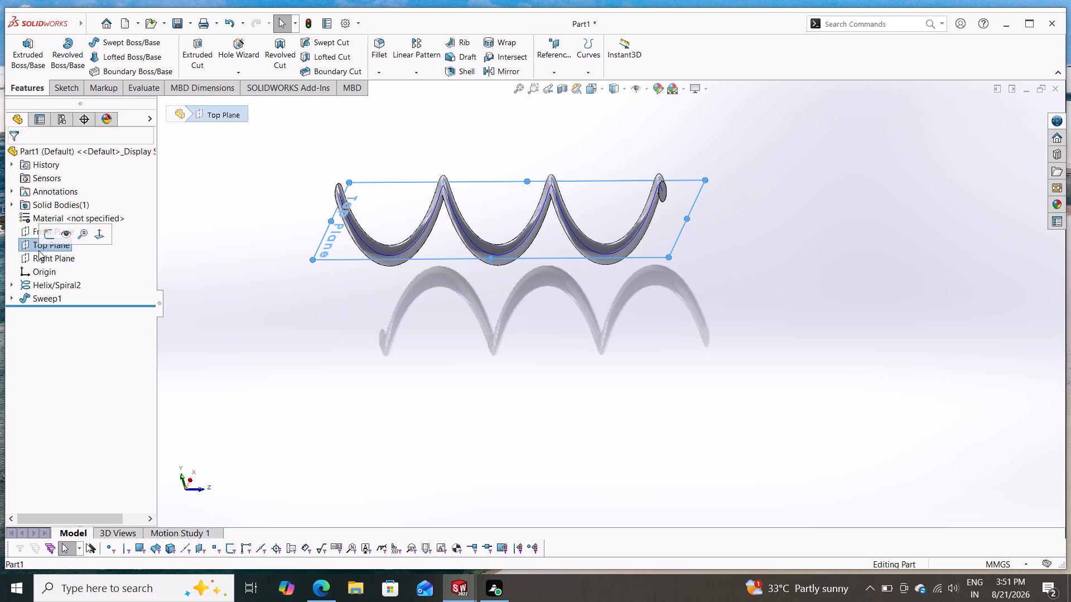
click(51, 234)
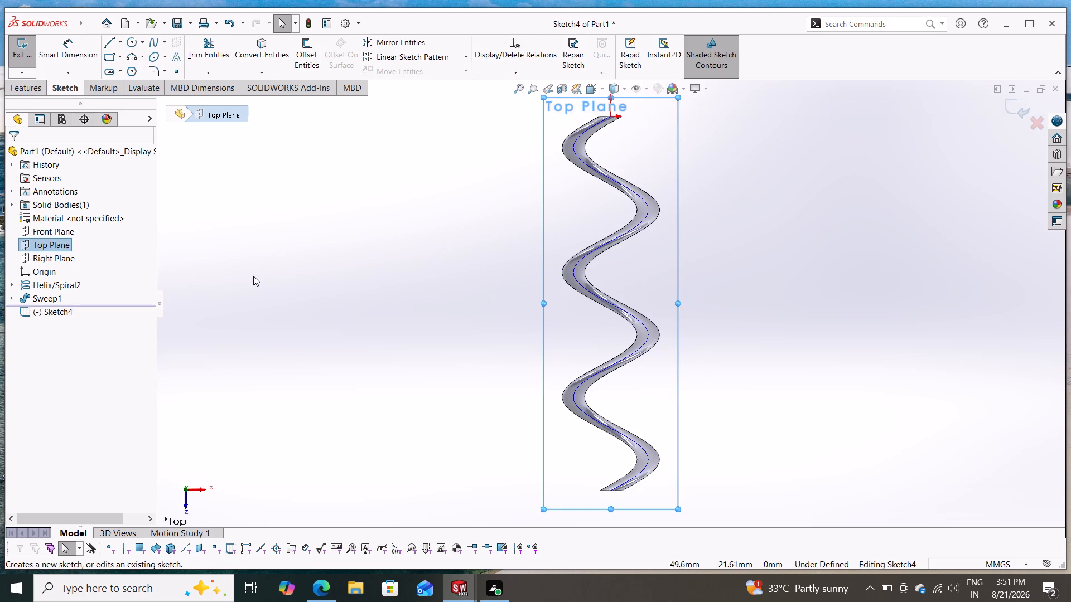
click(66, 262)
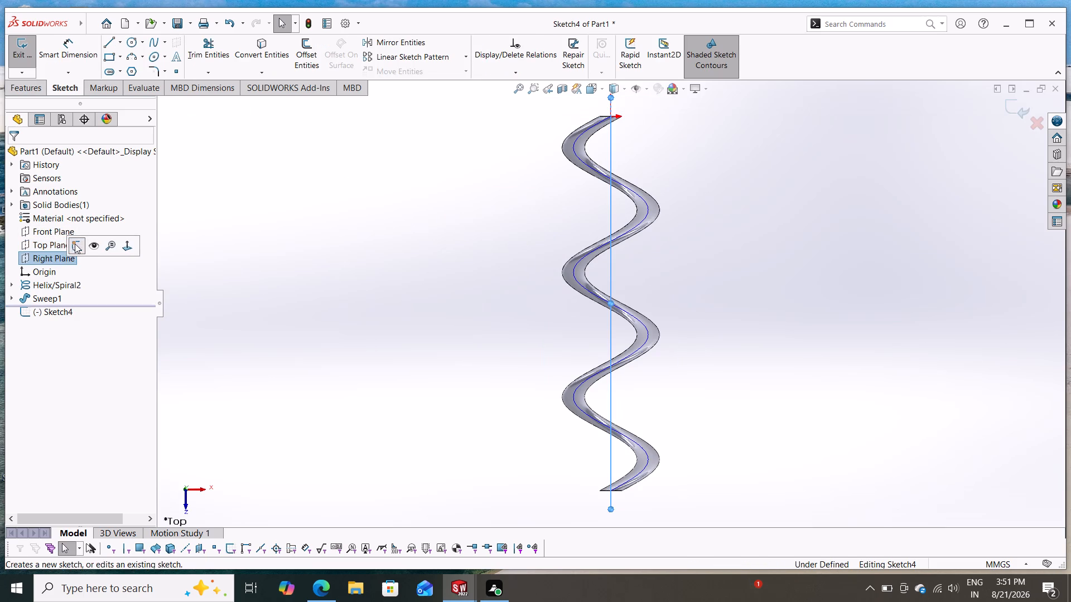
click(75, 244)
Start a new sketch on the Right Plane.
click(50, 260)
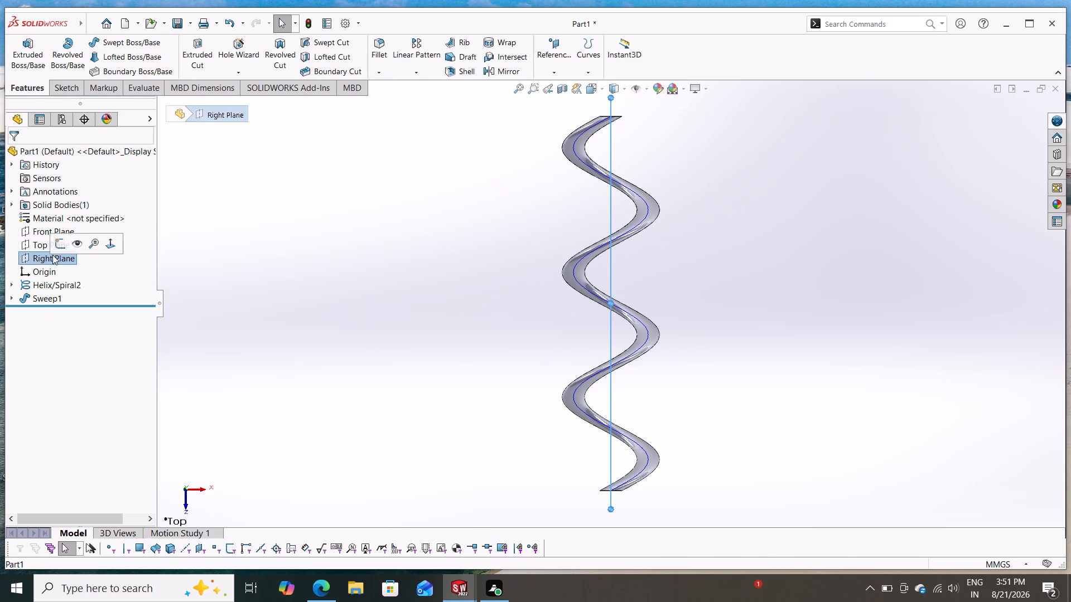
click(58, 245)
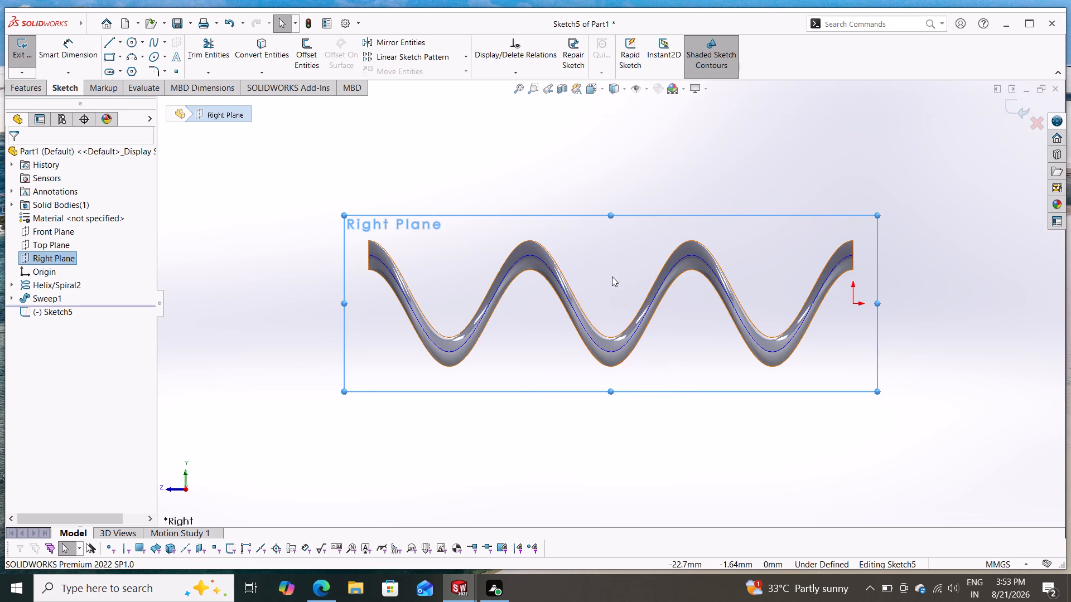
Examine how the Right Plane passes through the spring and relates to its two ends, from several angles.
scroll(604, 315, down, 1)
scroll(605, 318, up, 1)
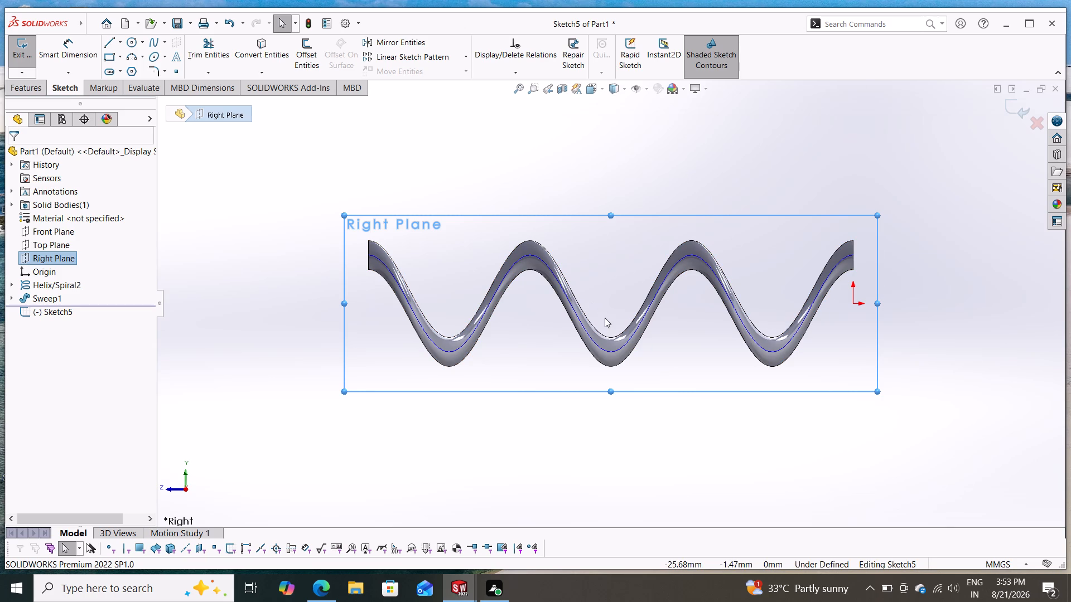
scroll(605, 318, up, 1)
middle_drag(605, 318, 536, 356)
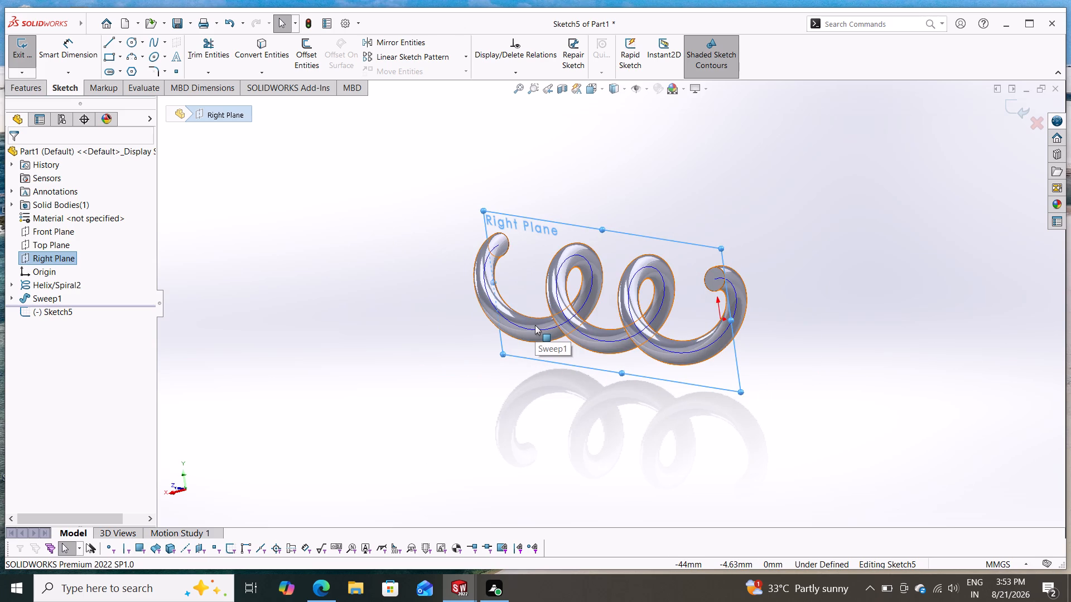
scroll(742, 277, down, 1)
middle_drag(792, 255, 756, 276)
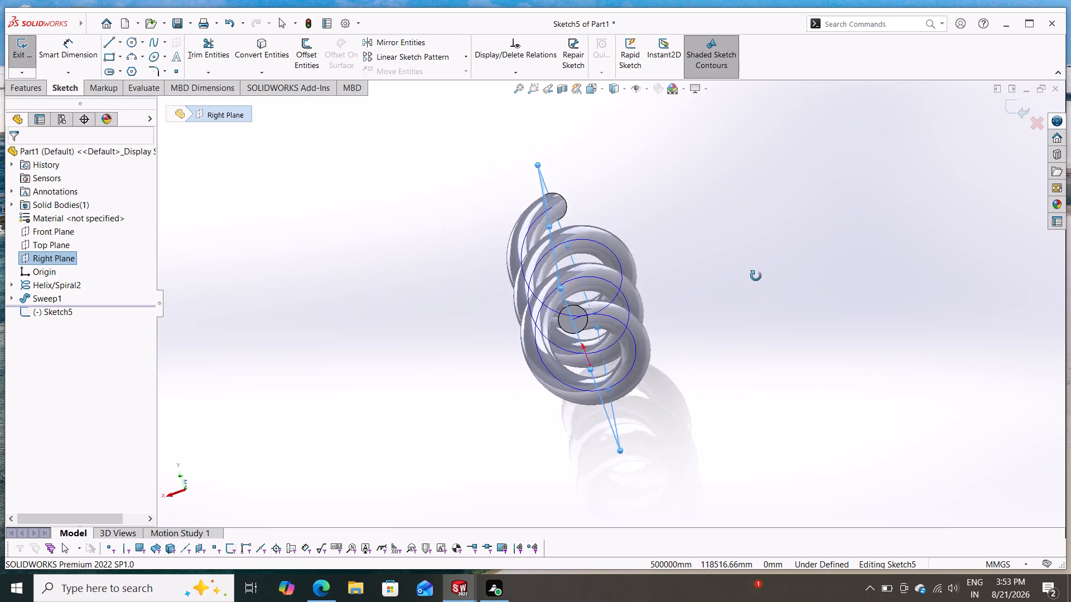
middle_drag(756, 276, 952, 258)
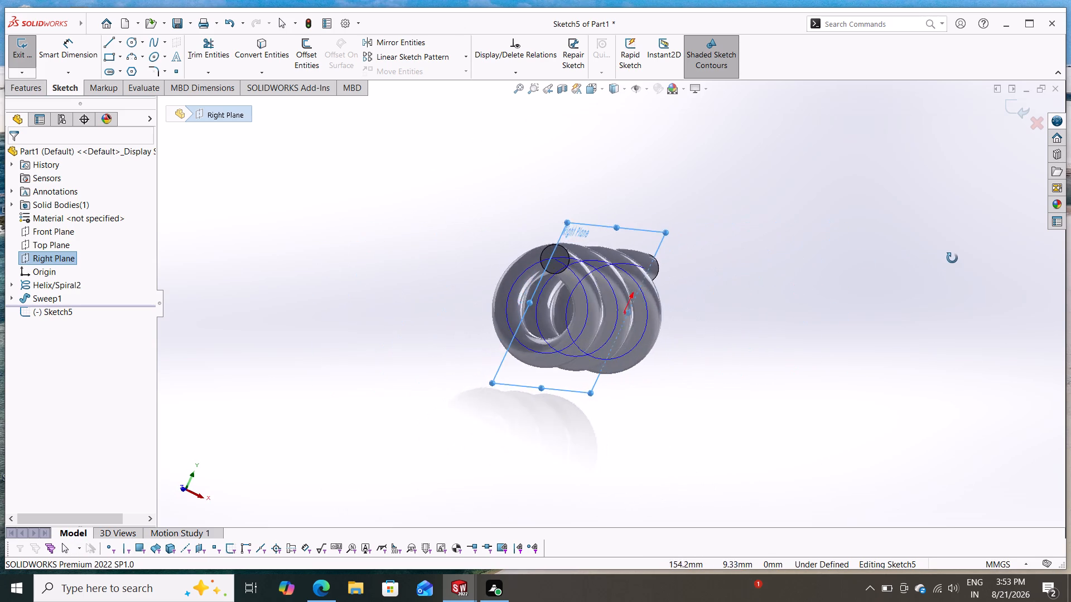
middle_drag(952, 258, 617, 435)
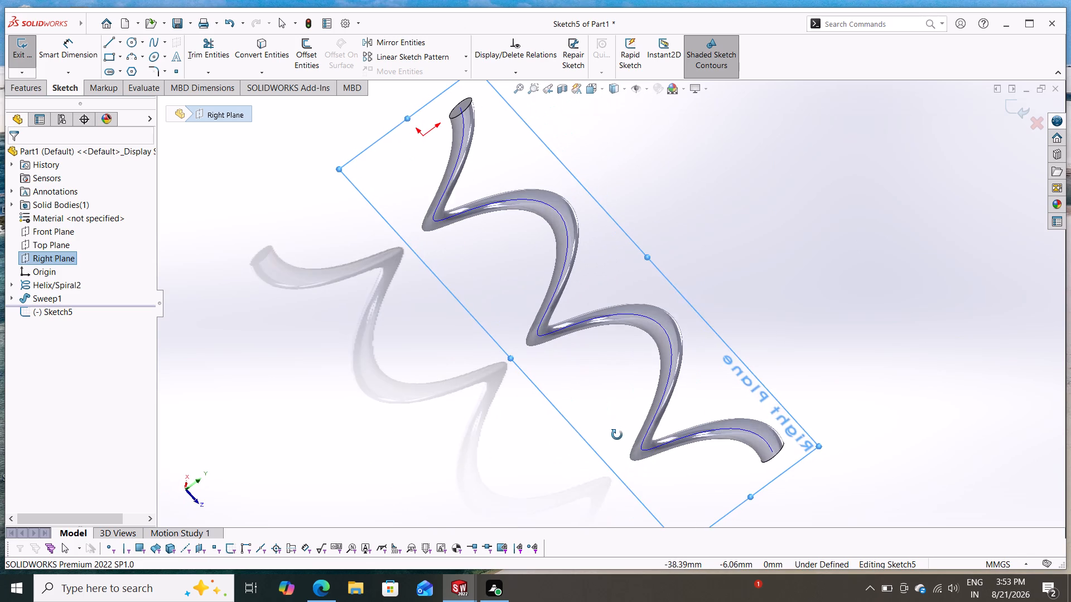
middle_drag(617, 435, 617, 433)
Examine the spring's coils up close from the side and how the Right Plane and helix path run through them.
middle_drag(498, 415, 649, 324)
scroll(601, 299, down, 1)
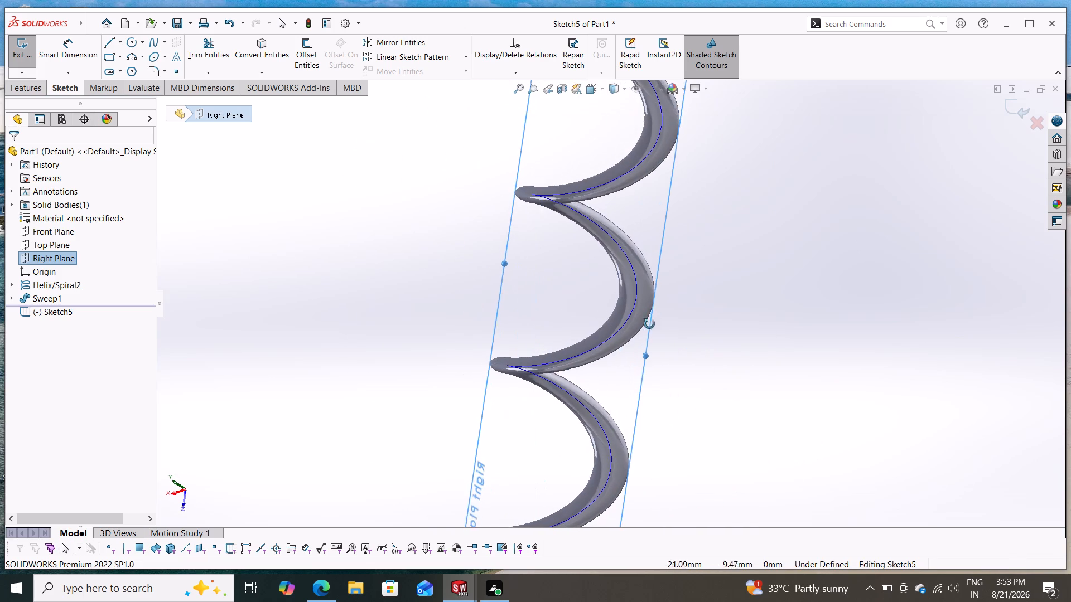
middle_drag(649, 324, 654, 319)
scroll(479, 325, down, 5)
scroll(479, 325, up, 7)
middle_click(479, 325)
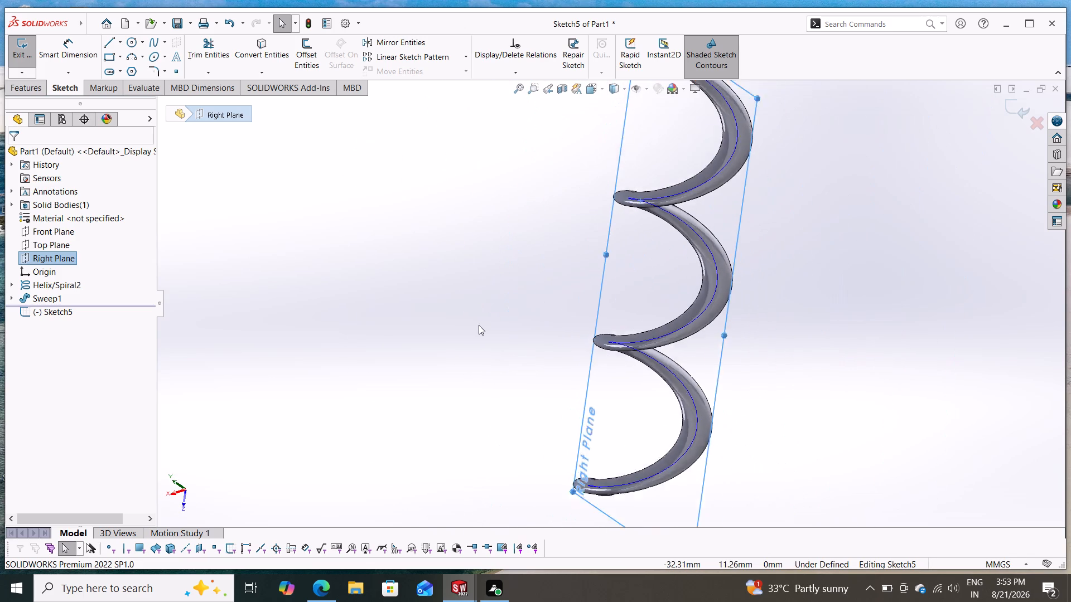
middle_drag(479, 325, 840, 334)
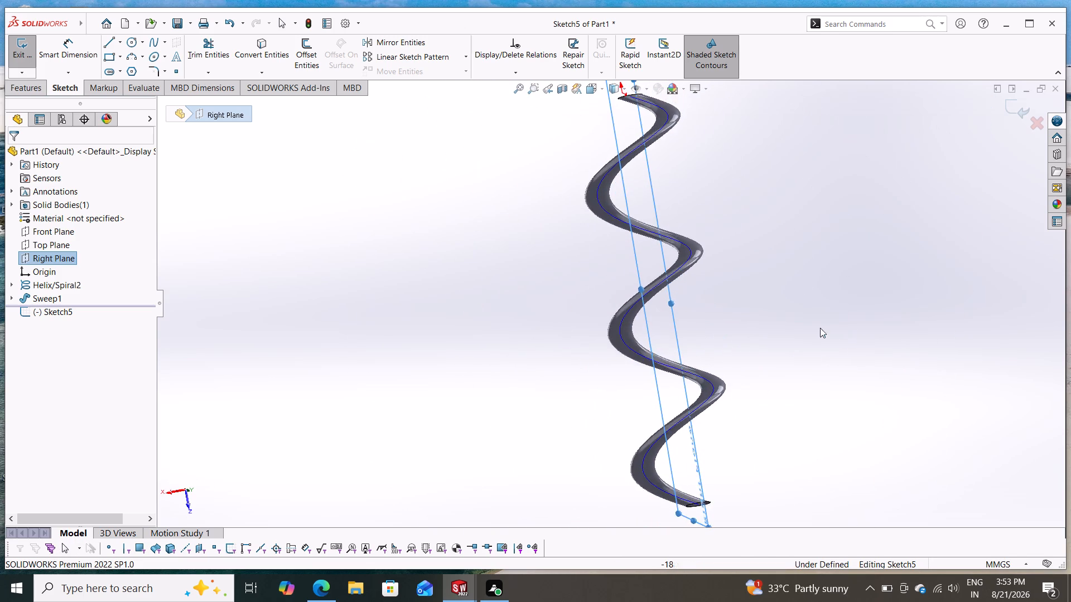
scroll(812, 327, down, 4)
scroll(708, 367, up, 2)
middle_drag(704, 368, 722, 319)
scroll(722, 319, up, 1)
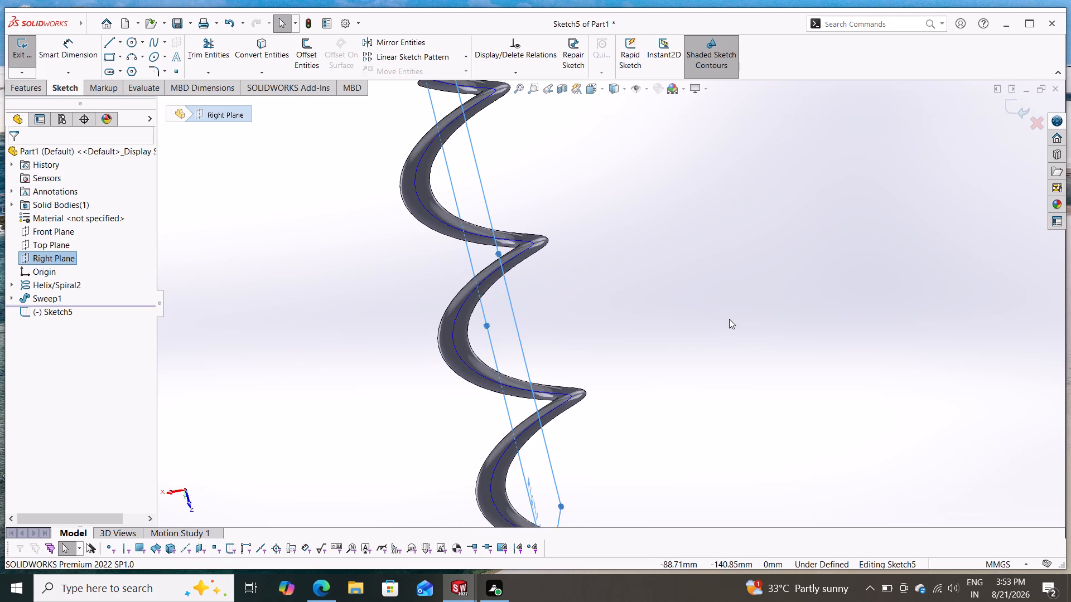
scroll(669, 311, down, 4)
scroll(639, 322, up, 5)
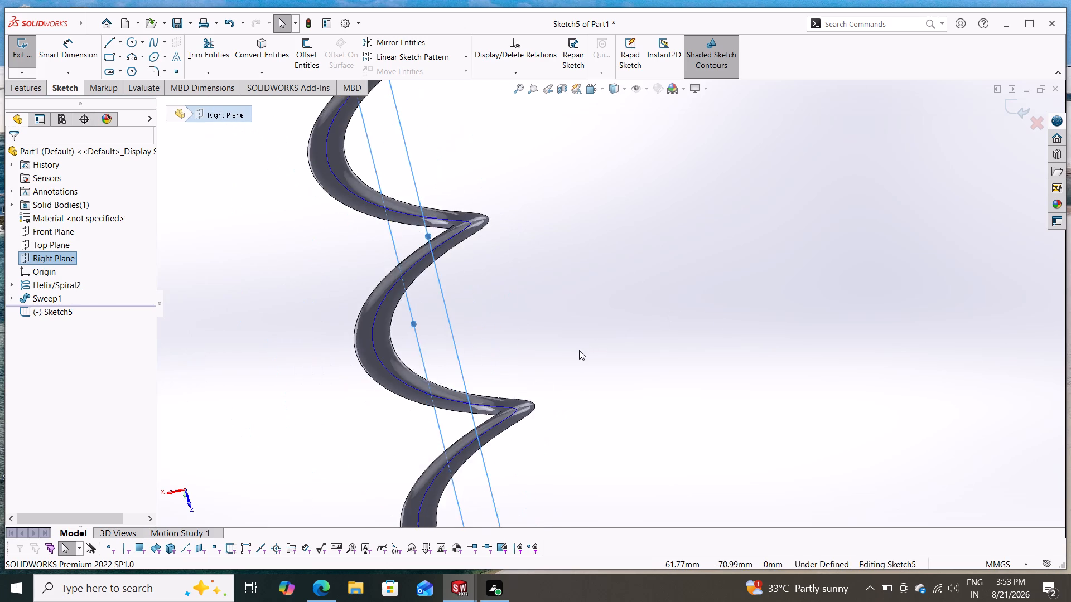
scroll(579, 350, up, 1)
Compare oblique and end-on views of the spring, checking its circular end face and the coils against the Right Plane.
middle_drag(580, 351, 771, 291)
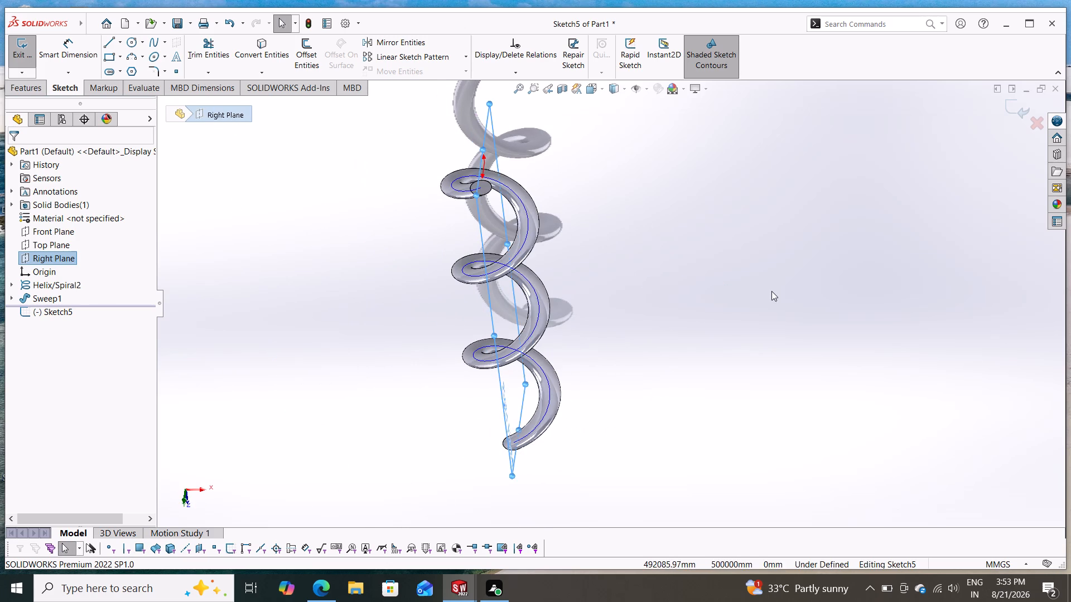
middle_drag(618, 278, 652, 401)
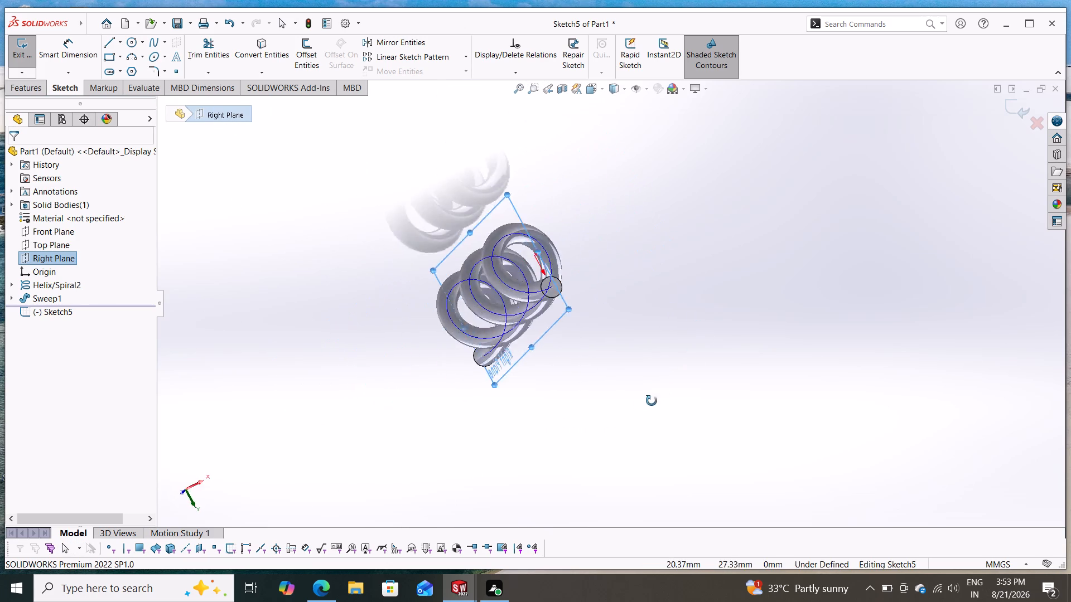
middle_drag(652, 401, 631, 415)
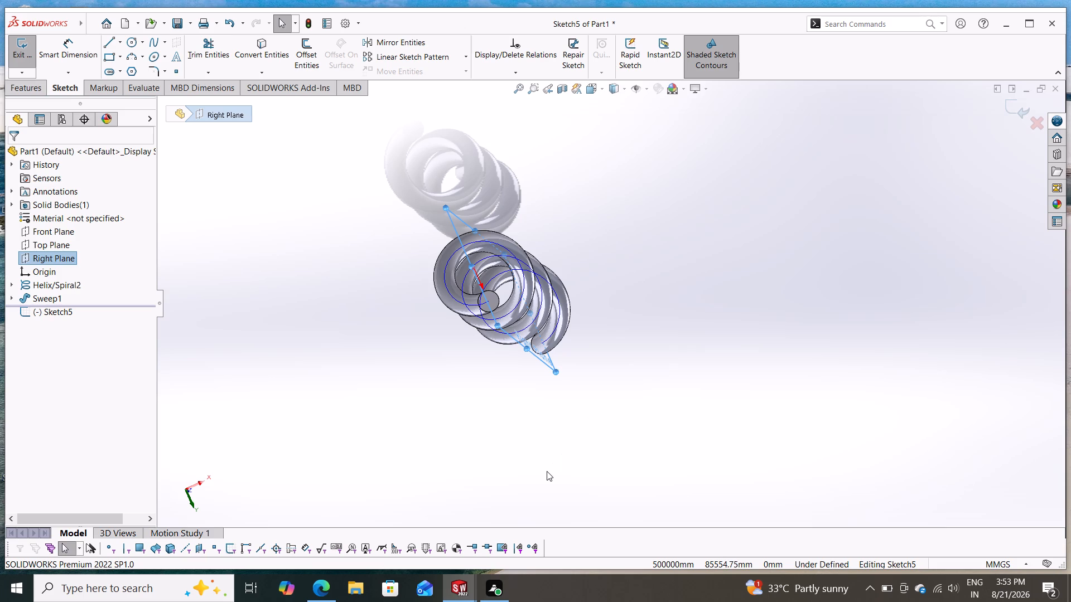
middle_drag(563, 349, 578, 335)
middle_drag(578, 335, 639, 293)
middle_drag(633, 302, 587, 370)
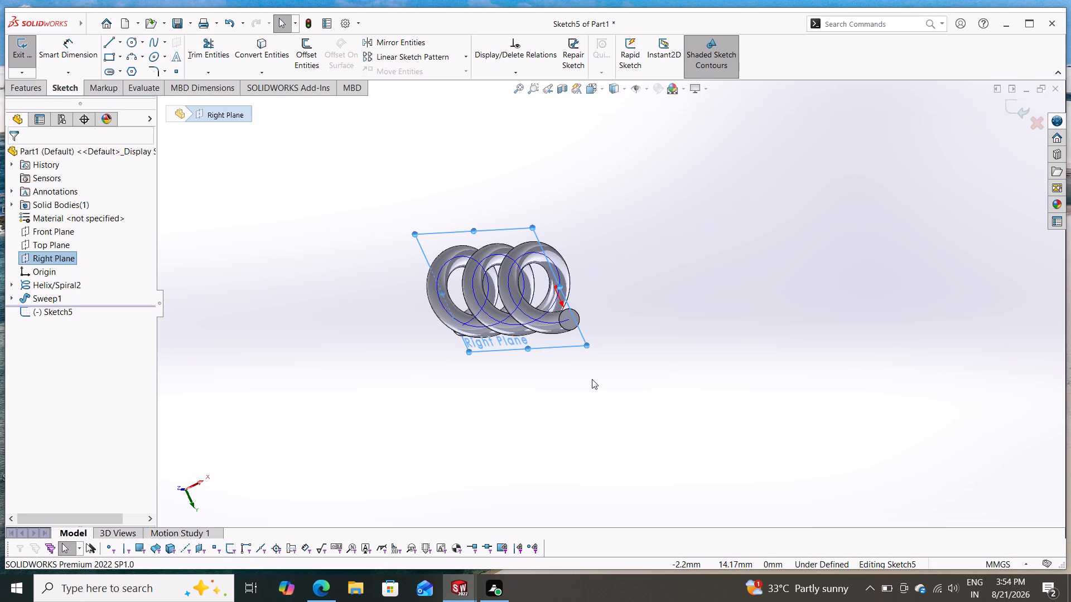
scroll(592, 379, down, 4)
scroll(589, 378, up, 4)
middle_drag(571, 378, 619, 400)
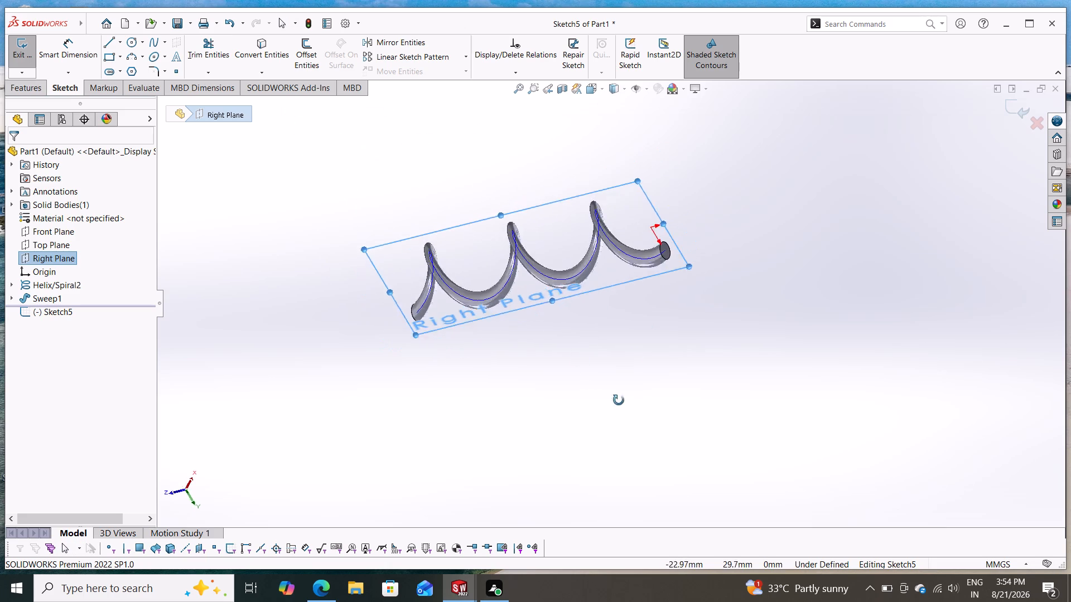
middle_drag(619, 400, 592, 437)
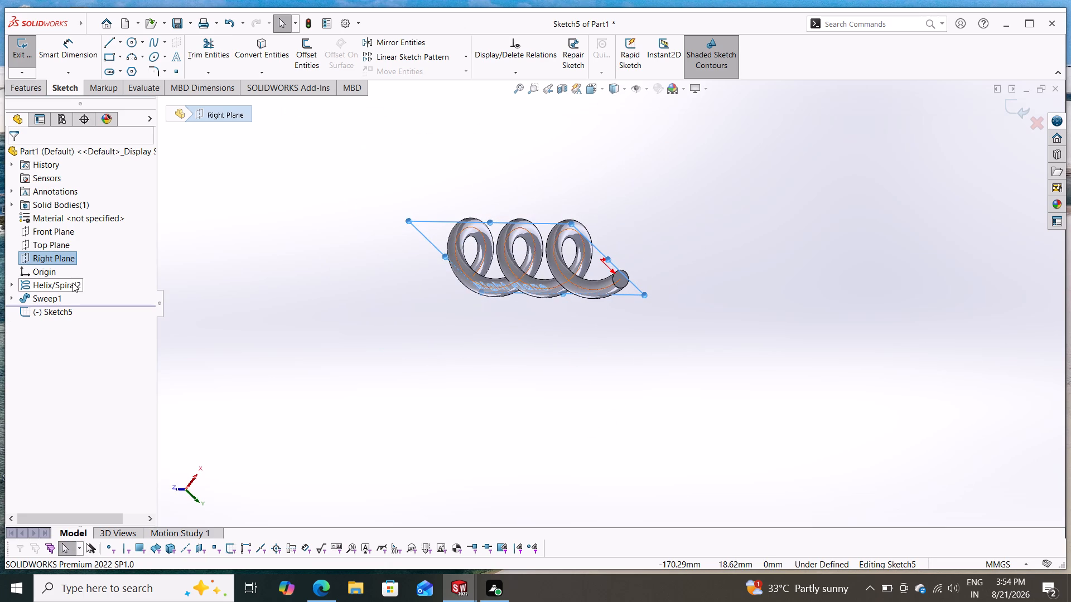
Exit the empty Right Plane sketch without drawing anything in it.
click(73, 283)
click(60, 365)
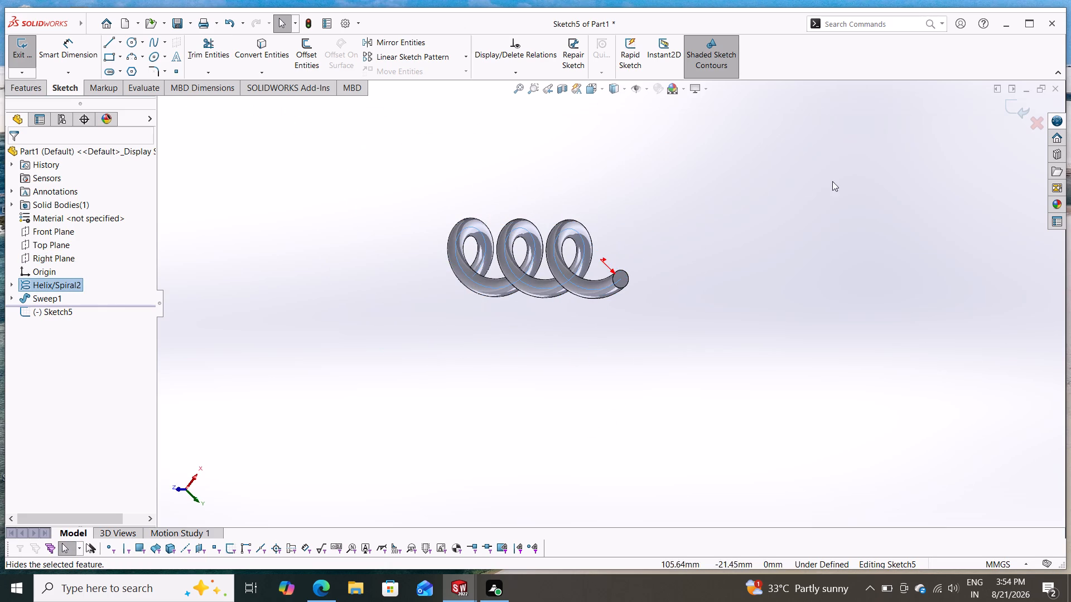
click(1027, 106)
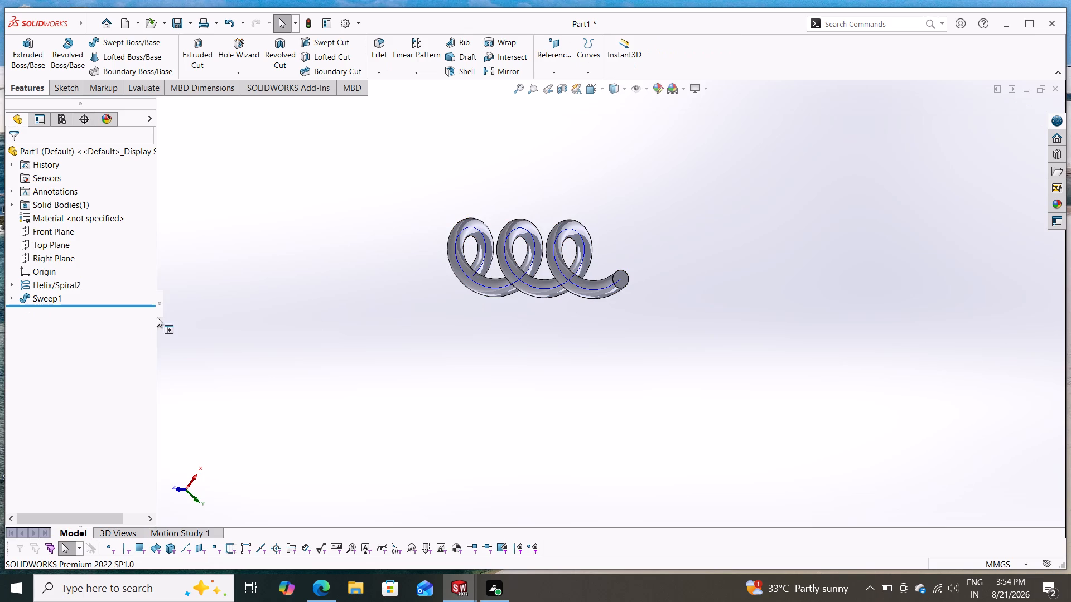
Open the helix definition for editing, review its height, revolutions and start angle, and close it with the same parameters.
click(77, 279)
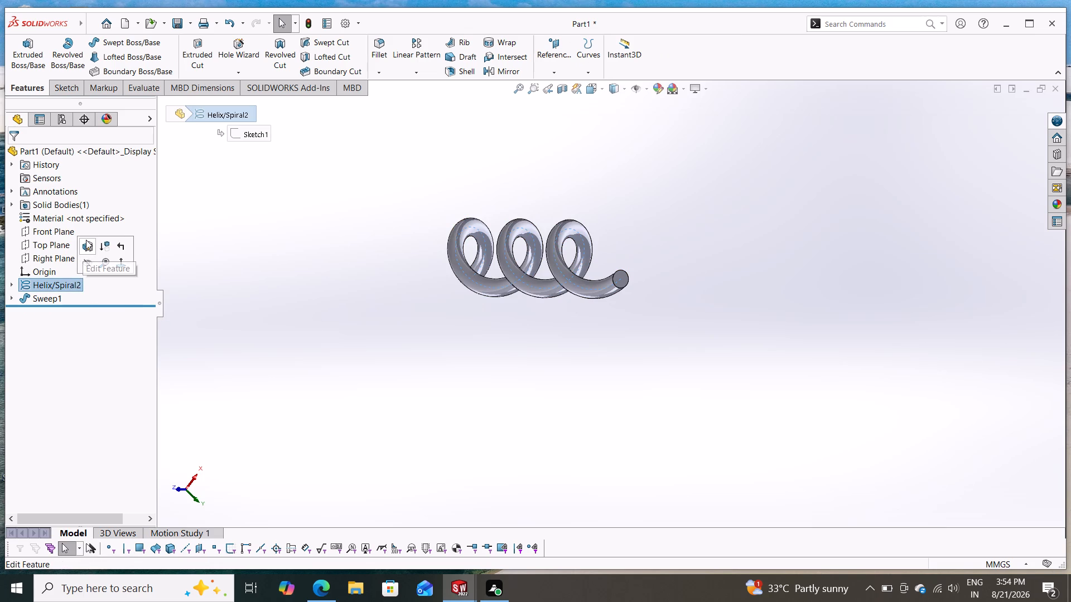
click(86, 240)
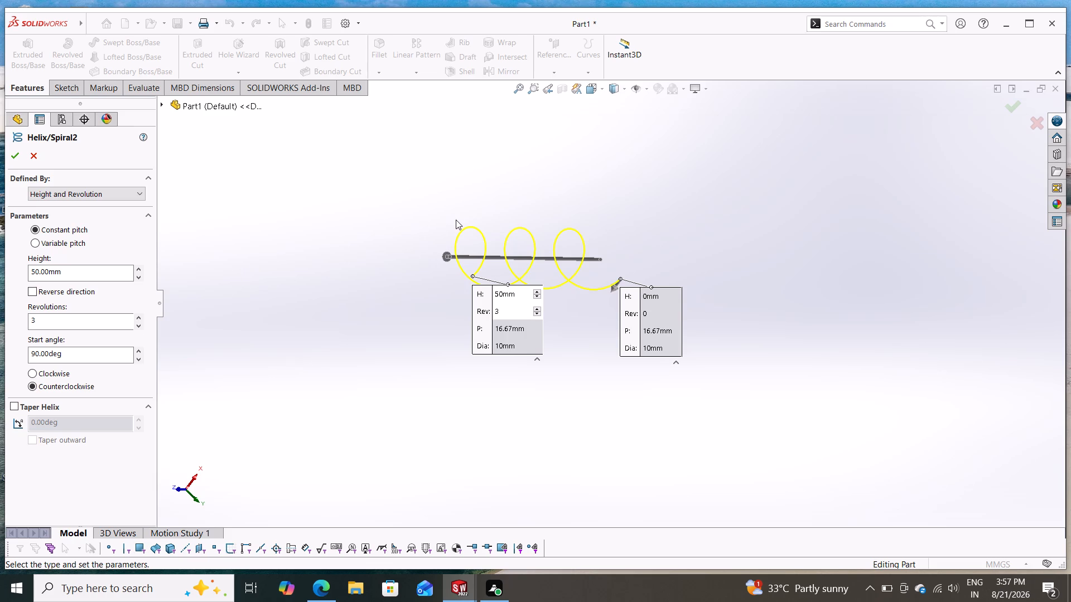
click(15, 150)
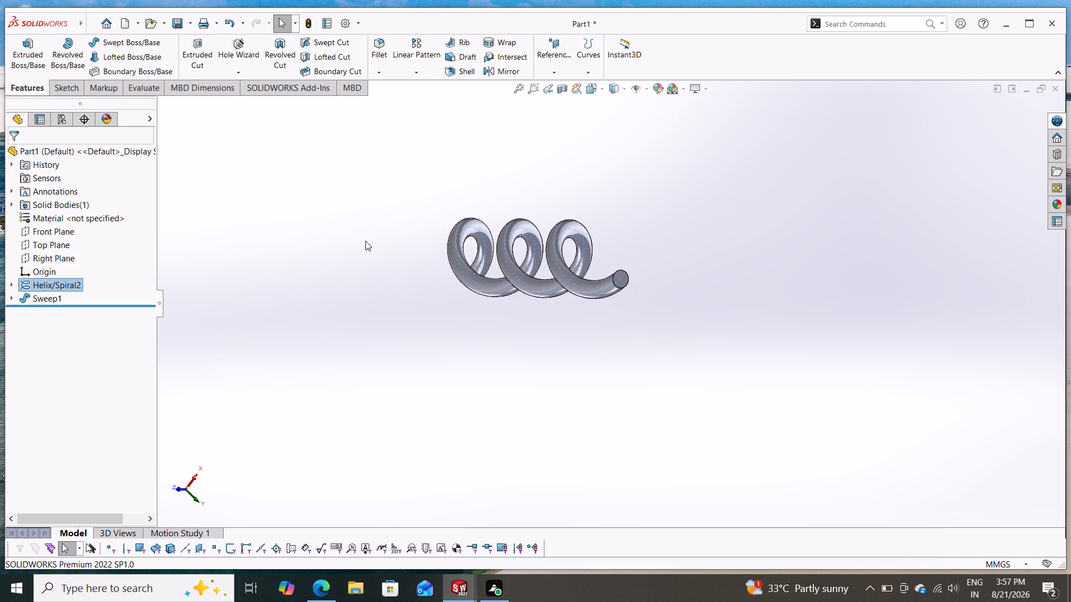
Assign the Plain Carbon Steel material to the spring part.
right_click(83, 213)
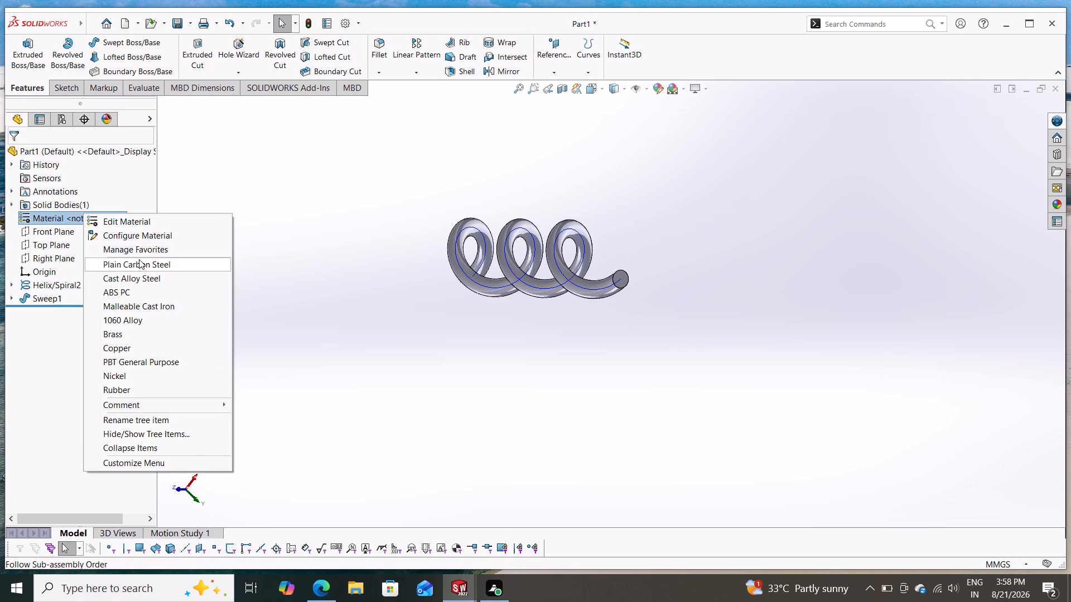
click(139, 263)
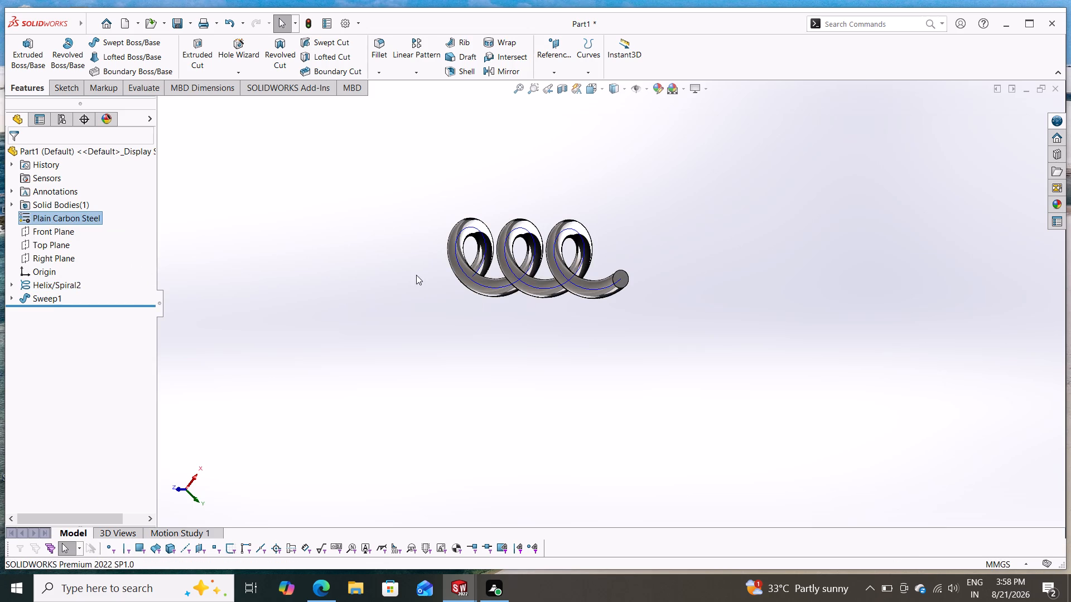
Apply the candy apple red appearance from the Painted category to the whole spring.
middle_drag(416, 275, 549, 428)
scroll(419, 275, down, 1)
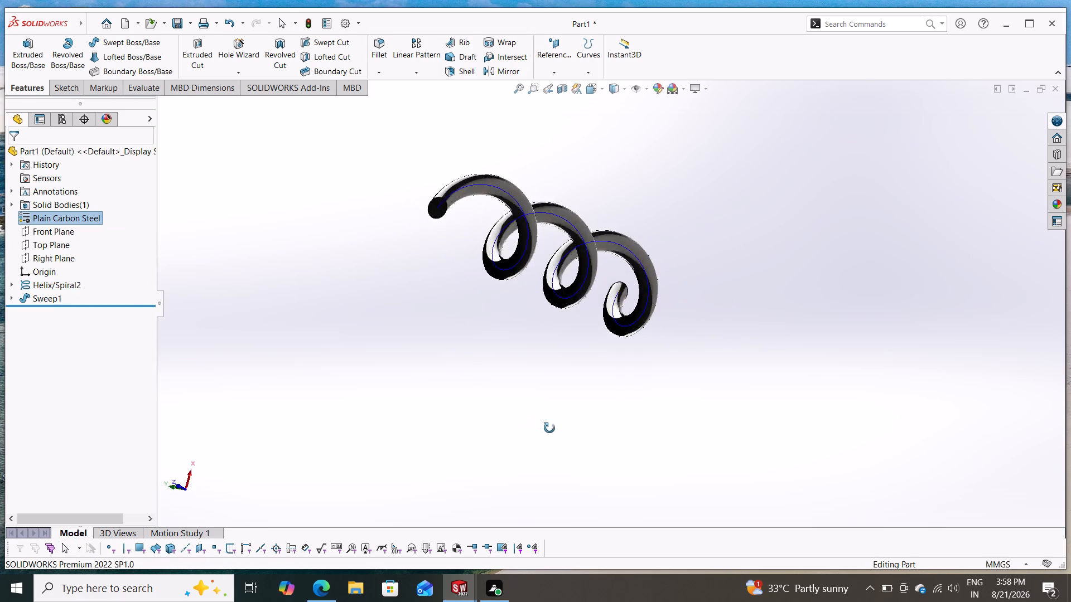
middle_drag(549, 428, 411, 275)
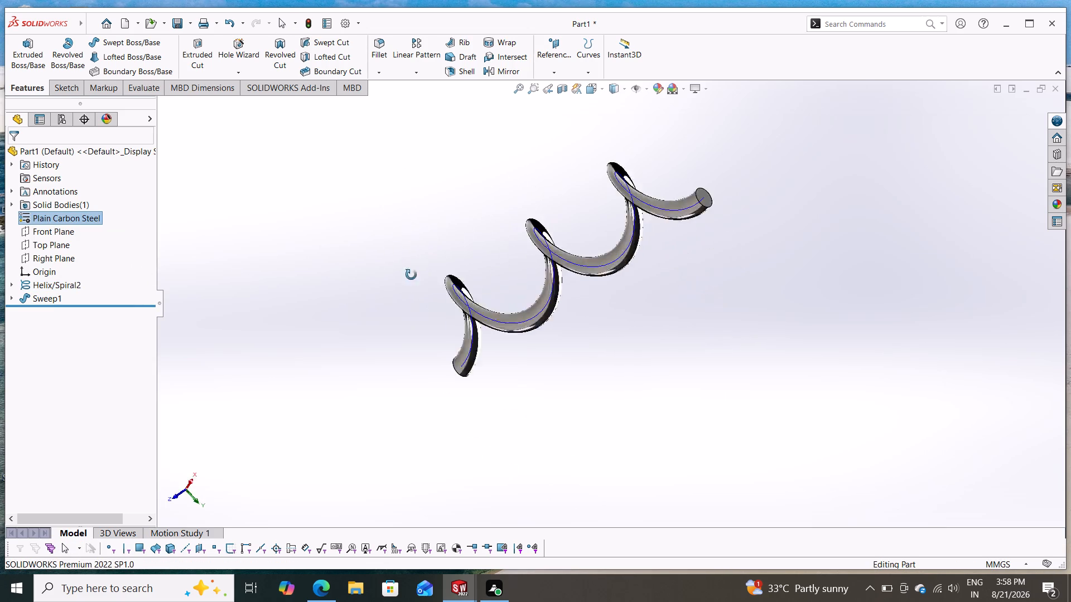
middle_drag(411, 275, 667, 270)
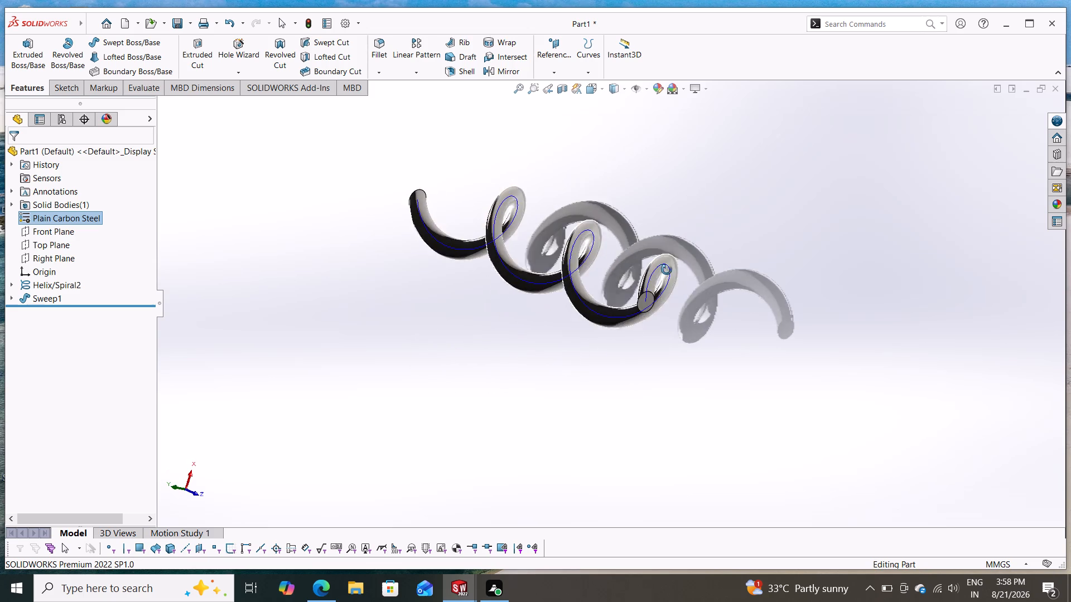
middle_drag(667, 270, 668, 266)
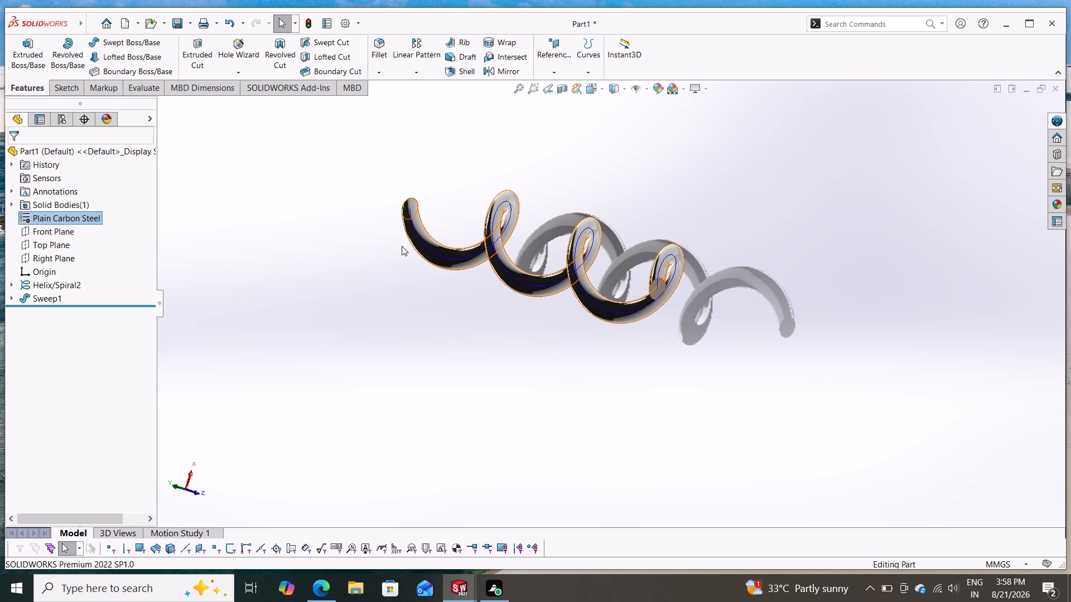
scroll(398, 260, down, 1)
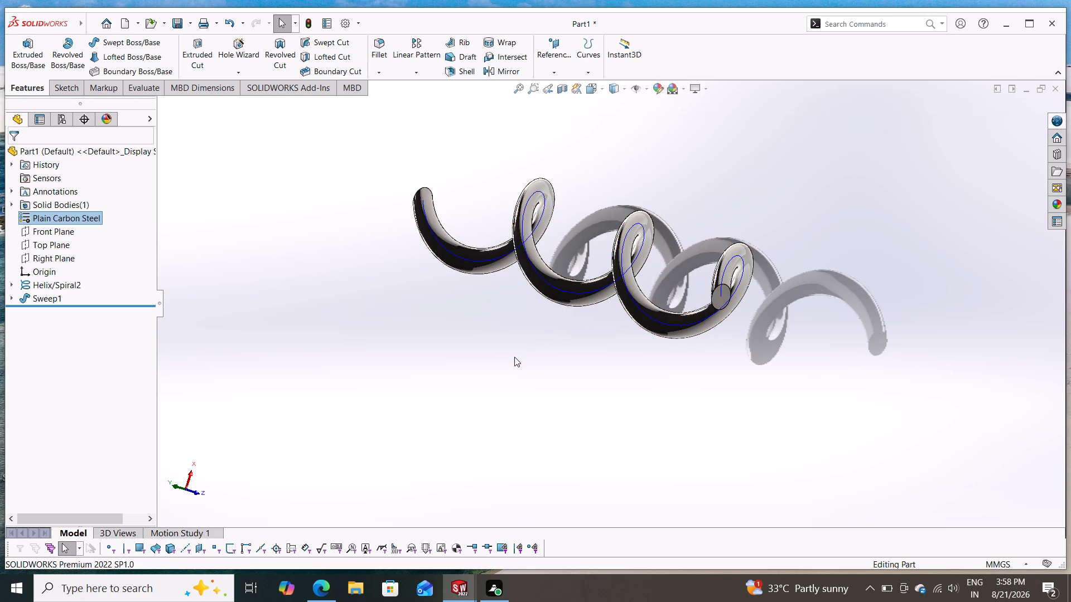
click(1057, 204)
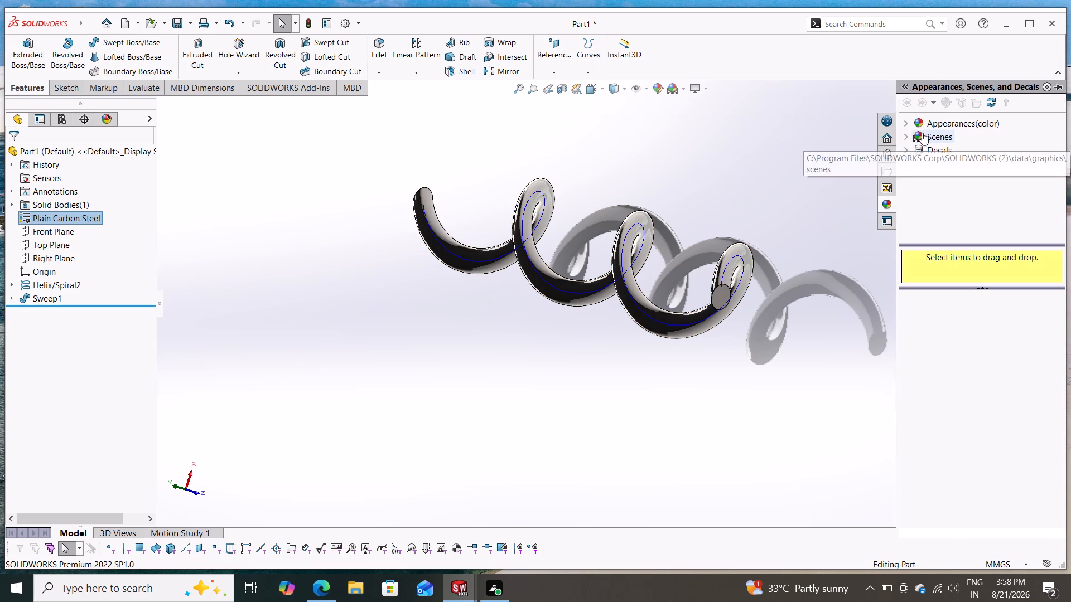
click(907, 124)
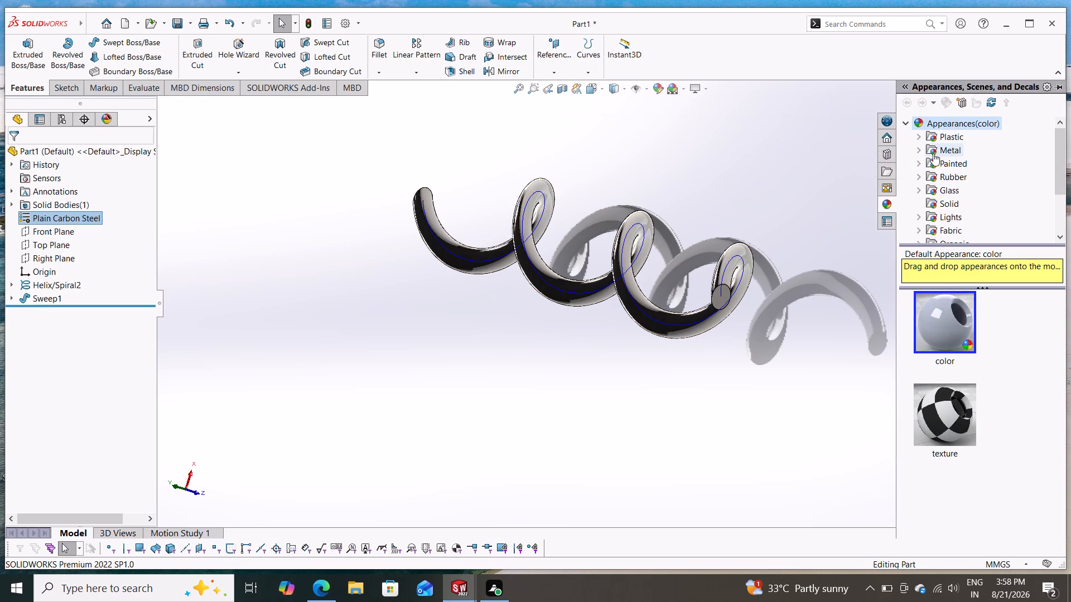
click(935, 161)
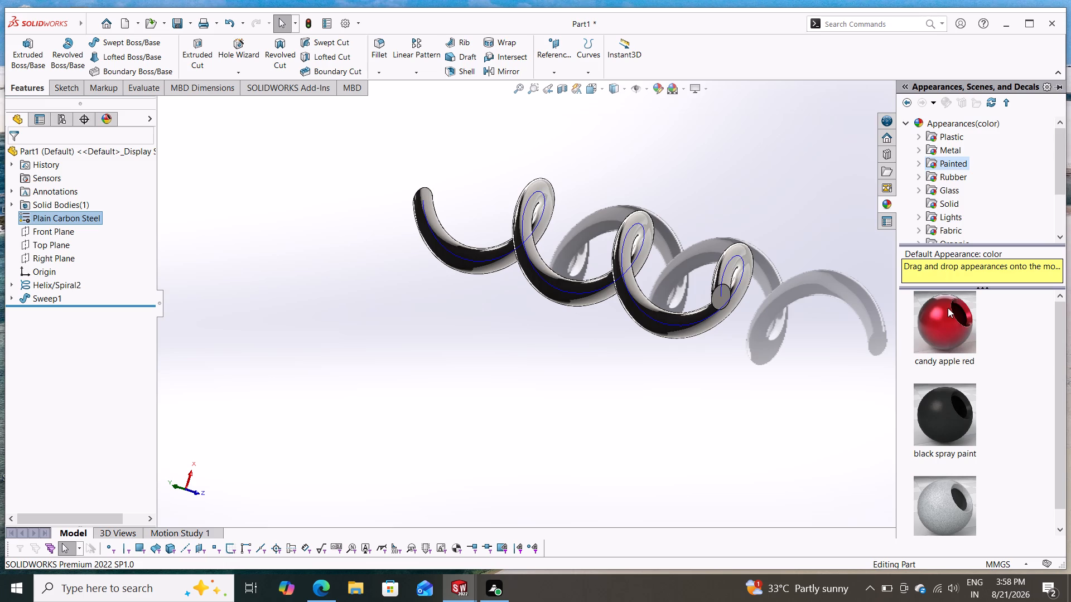
drag(948, 308, 693, 298)
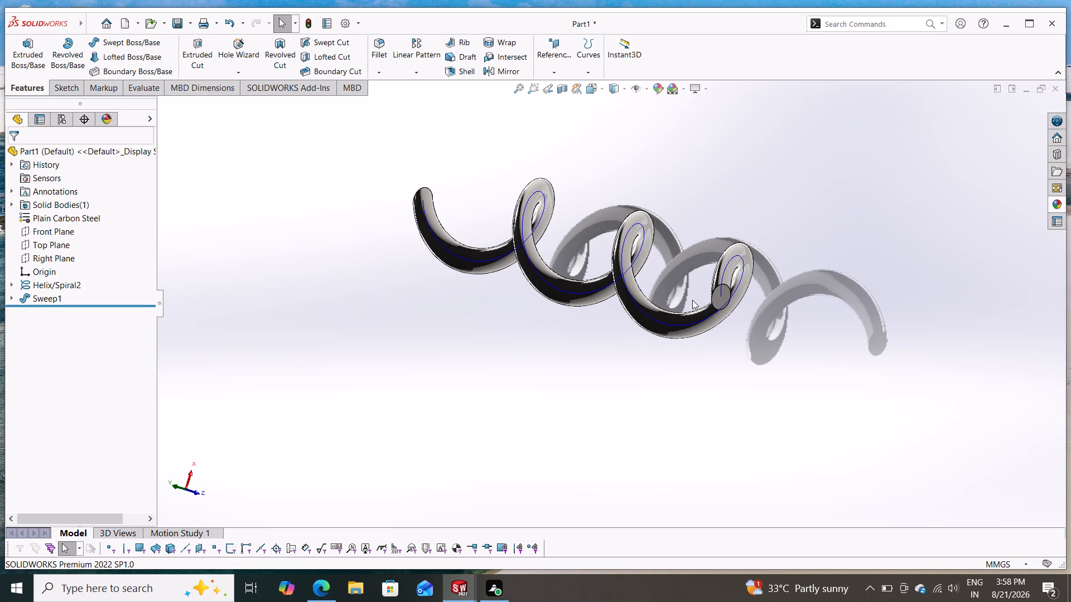
click(1061, 205)
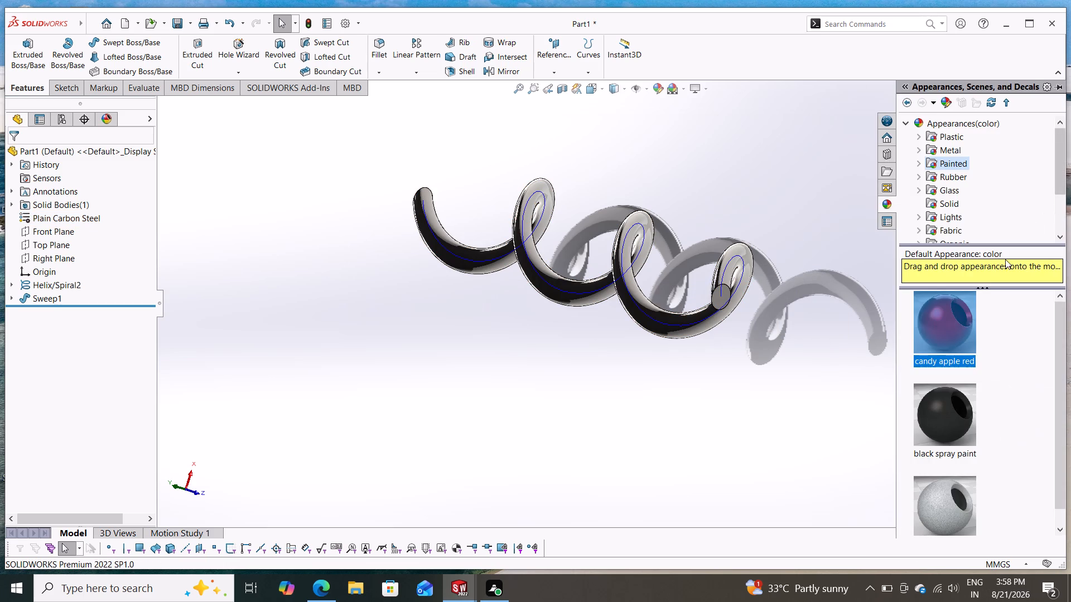
drag(947, 339, 679, 334)
click(694, 328)
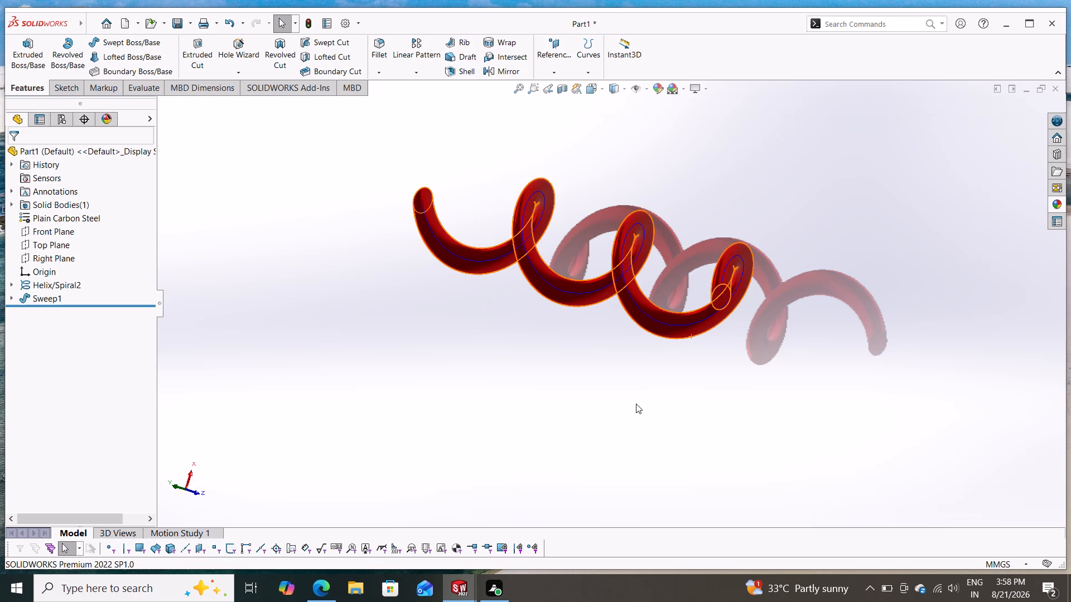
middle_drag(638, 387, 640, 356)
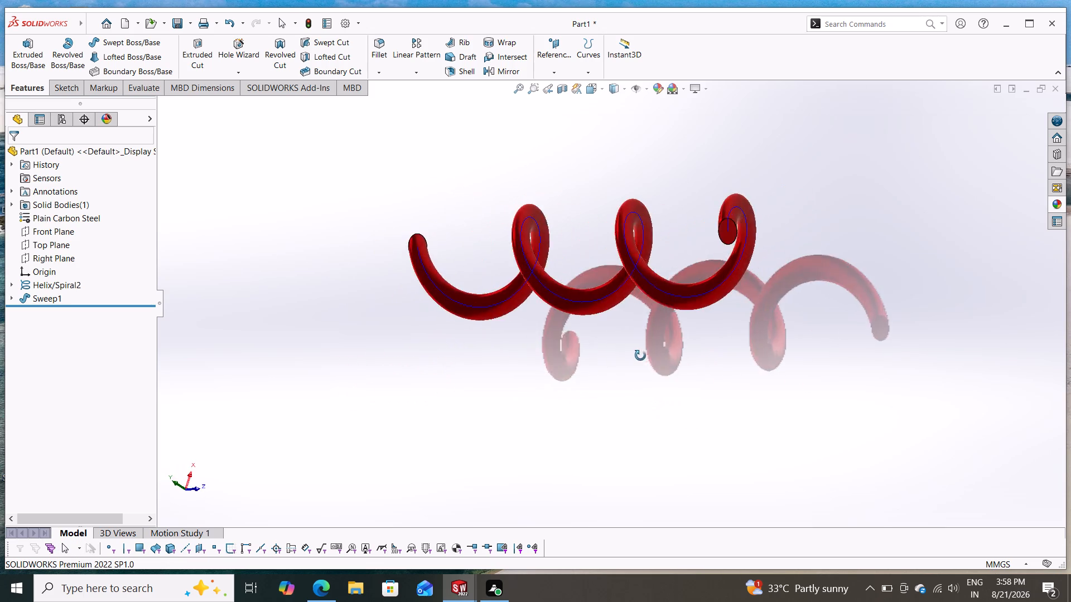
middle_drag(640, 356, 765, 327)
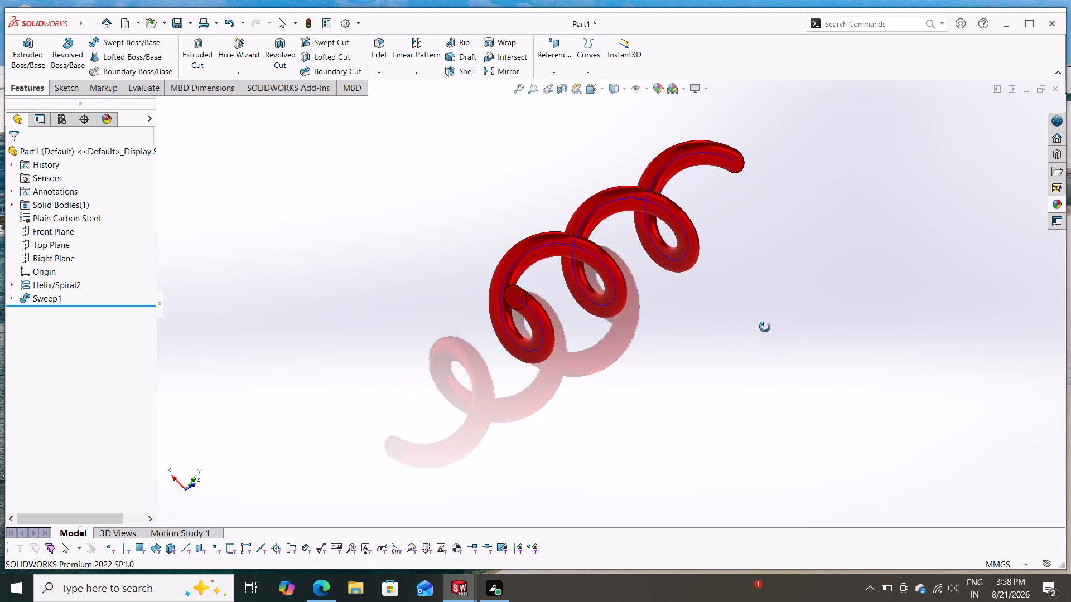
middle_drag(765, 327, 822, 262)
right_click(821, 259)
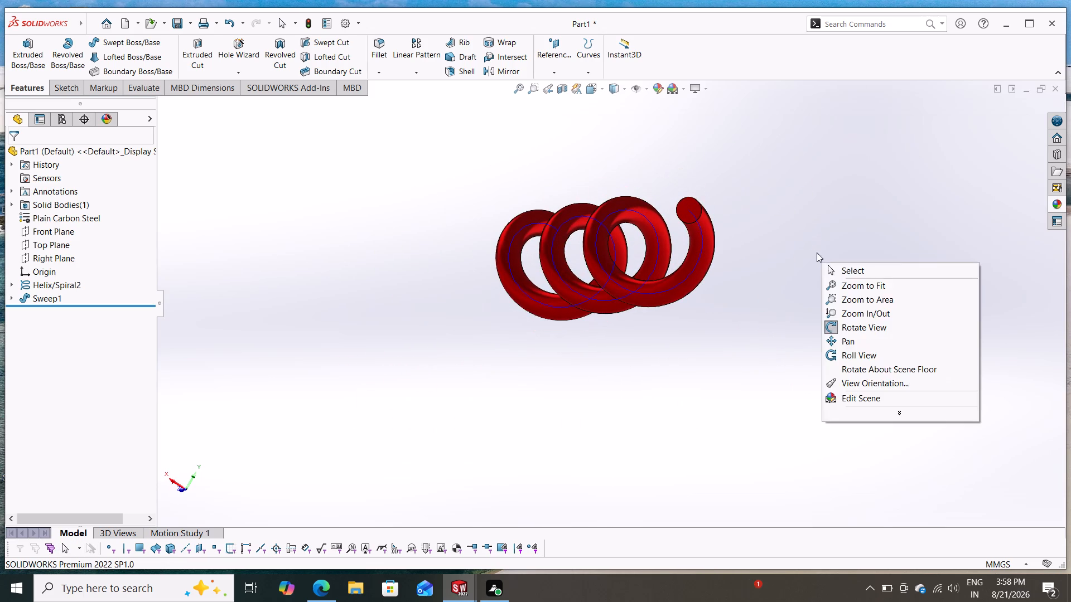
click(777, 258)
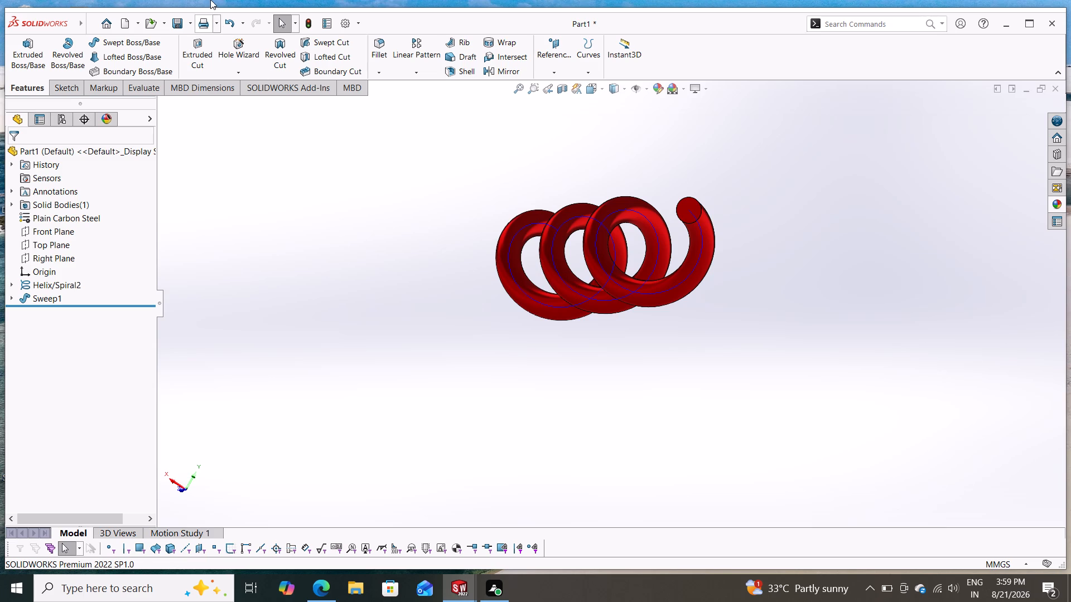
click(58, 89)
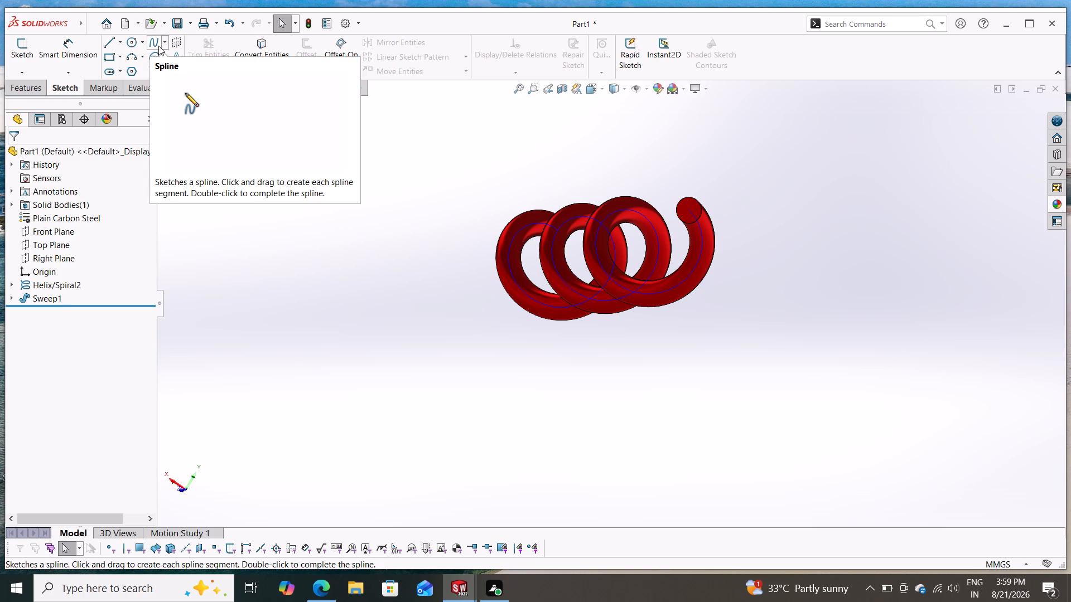
Sketch an eight-point wavy spline spanning about 33 mm on the Right Plane, just below the spring.
click(160, 45)
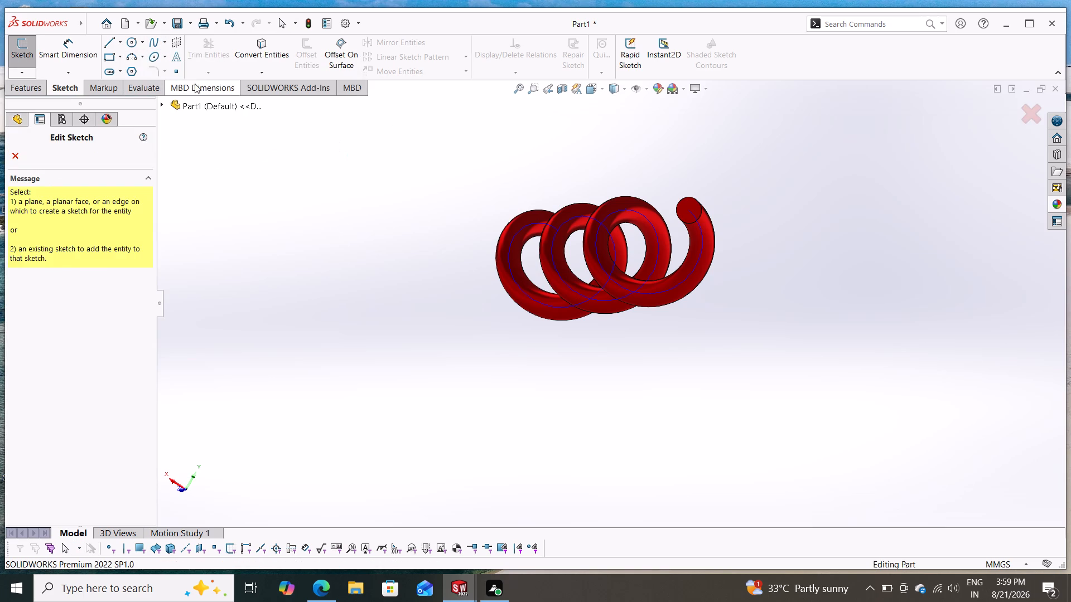
click(163, 104)
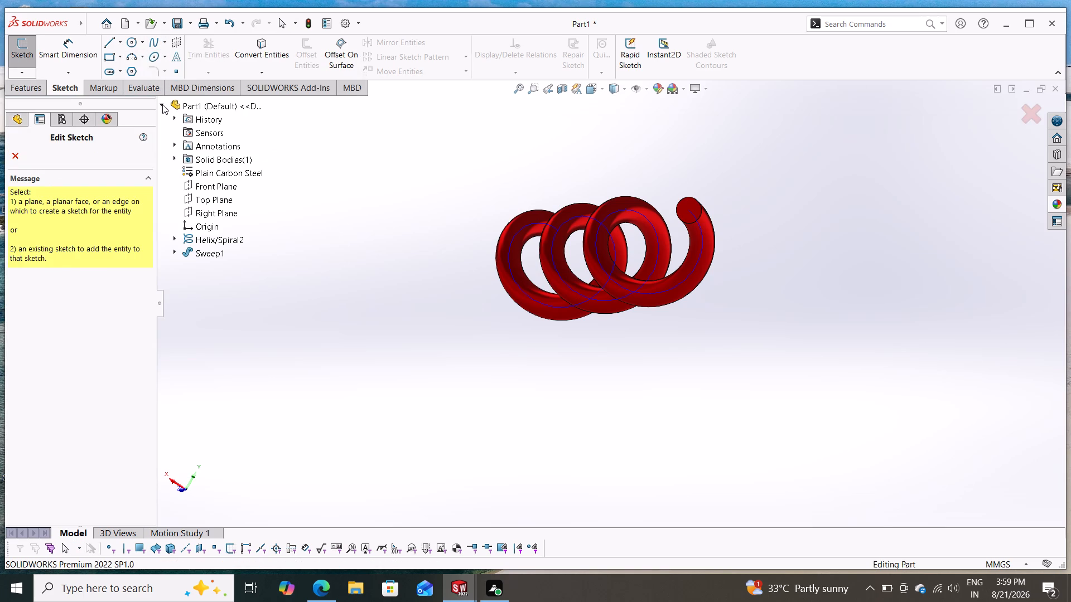
click(202, 214)
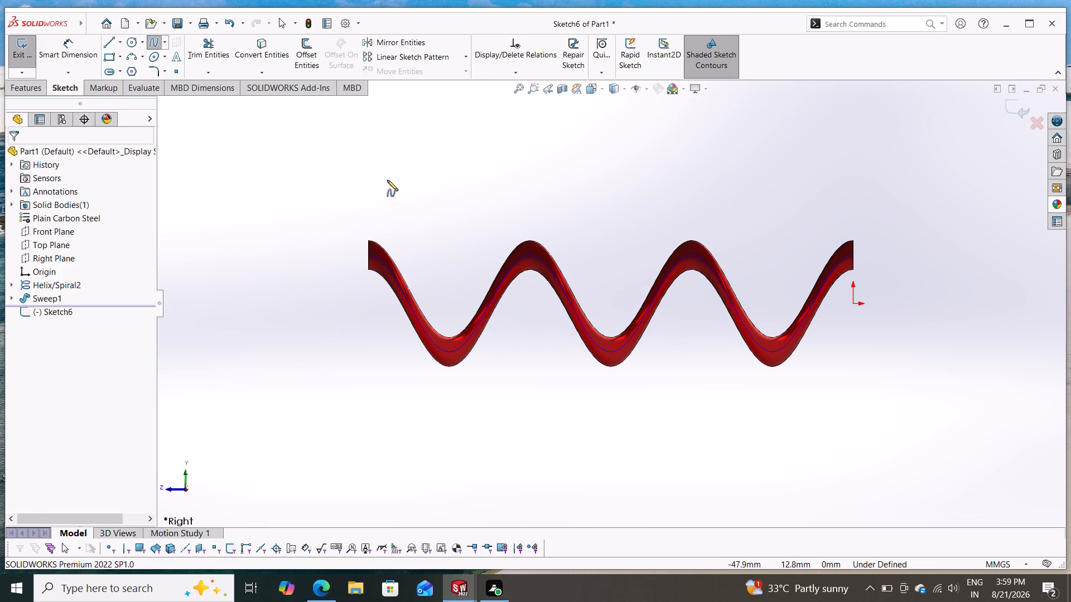
click(345, 370)
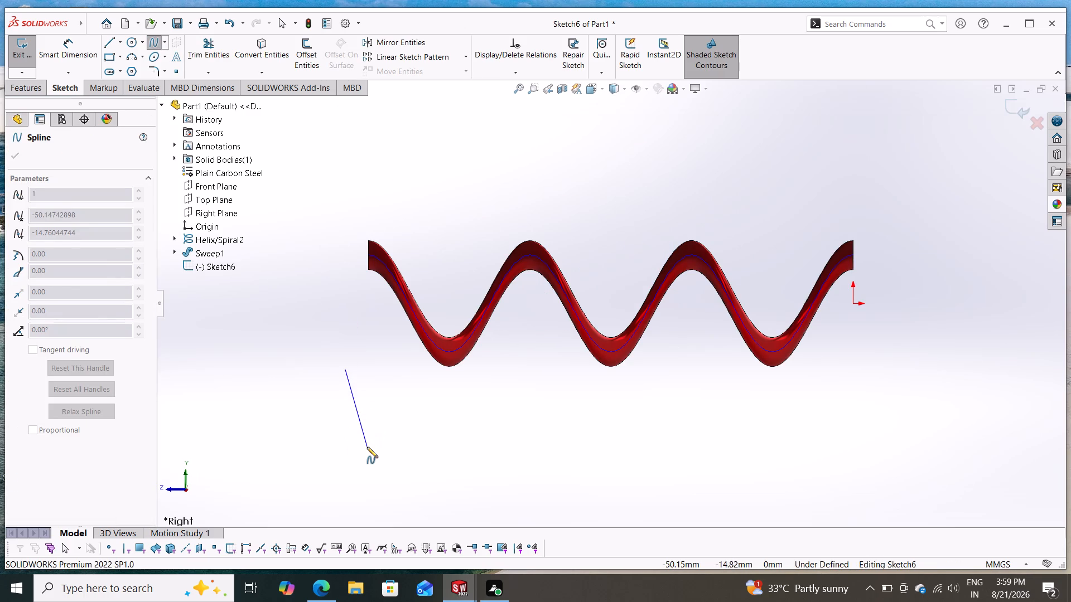
click(367, 447)
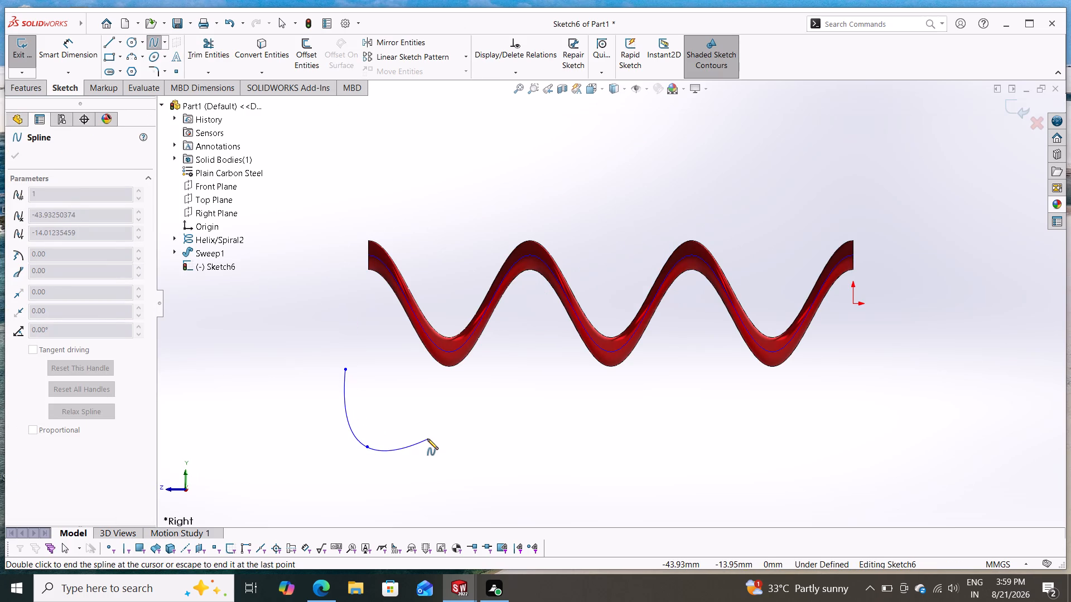
click(446, 386)
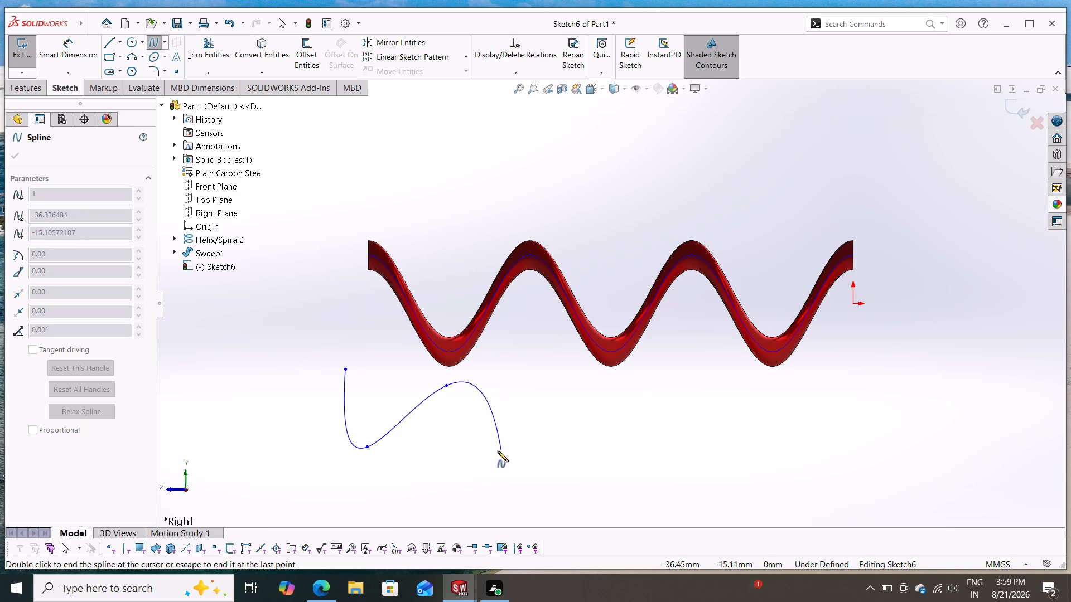
click(491, 457)
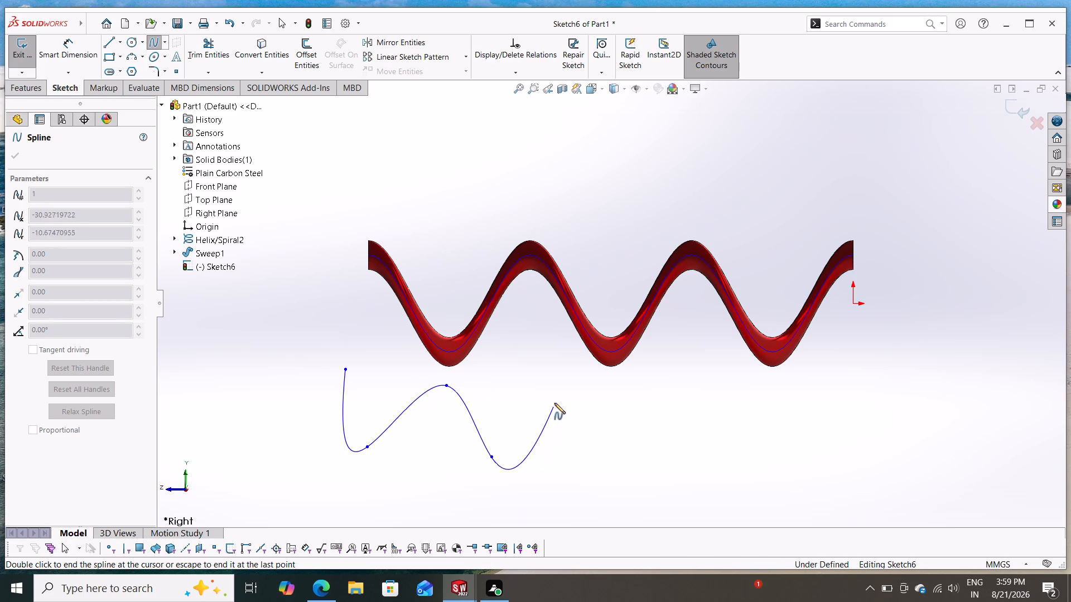
click(568, 389)
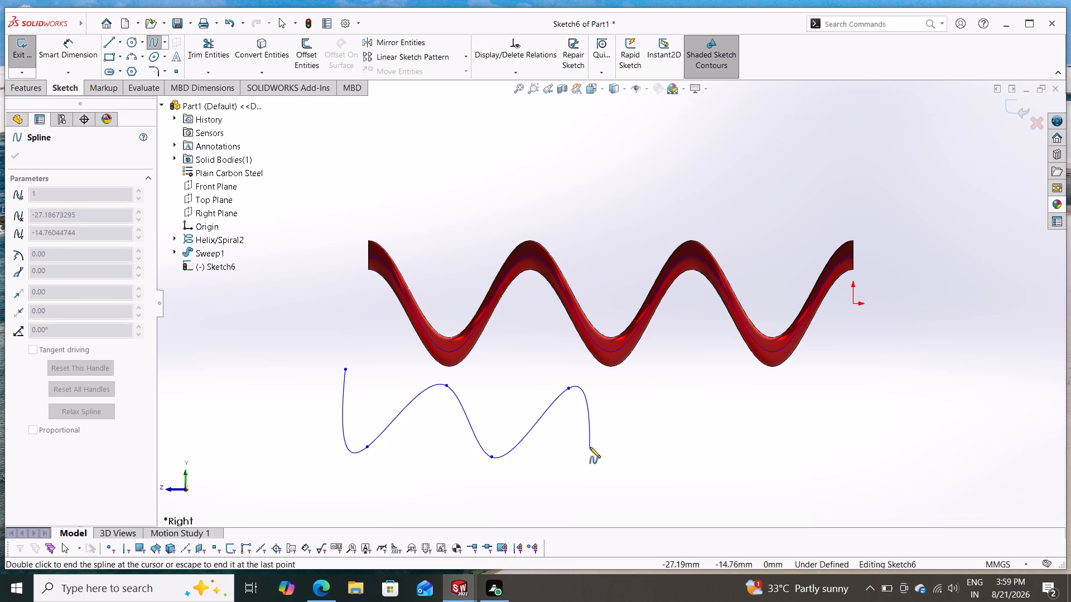
click(585, 463)
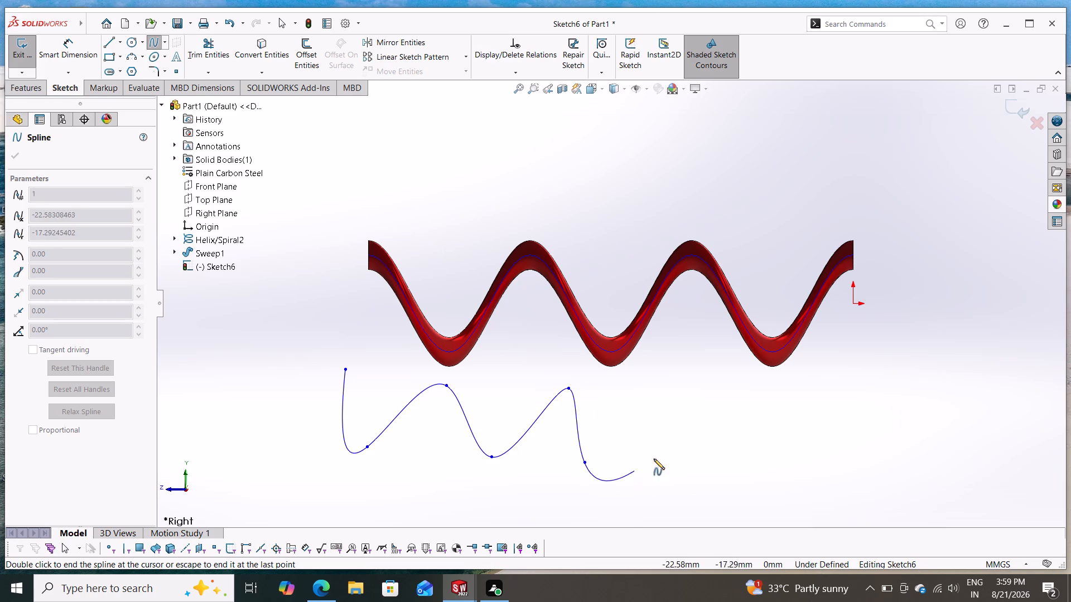
click(650, 393)
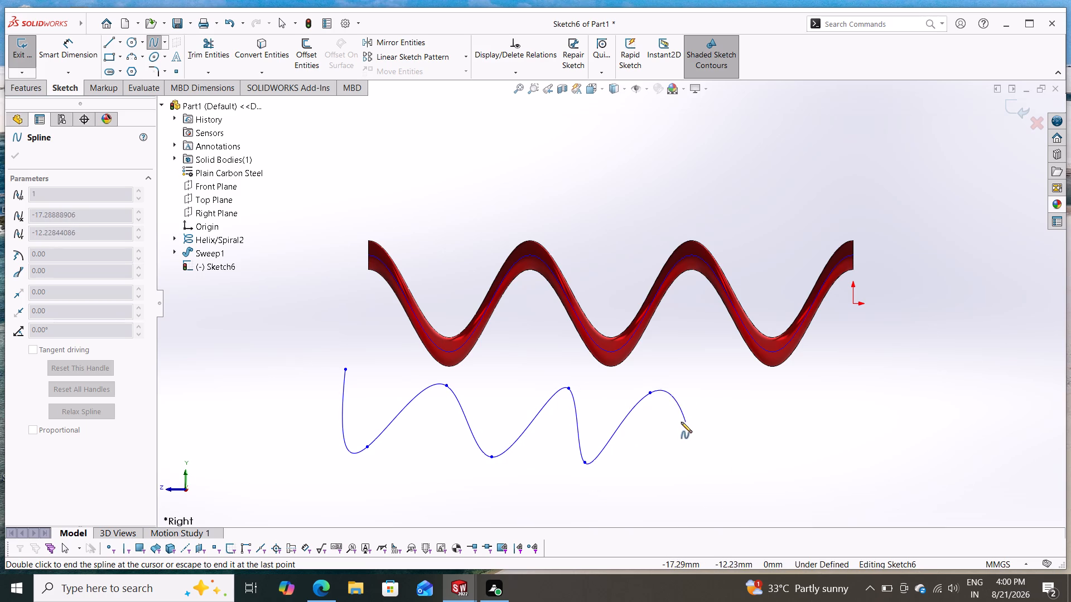
click(661, 423)
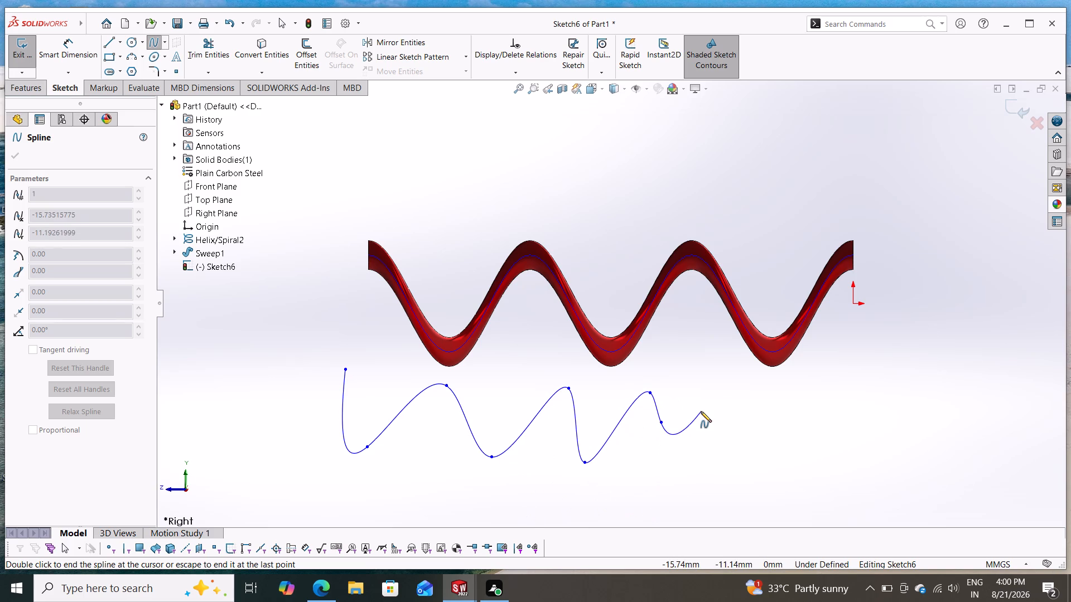
key(Escape)
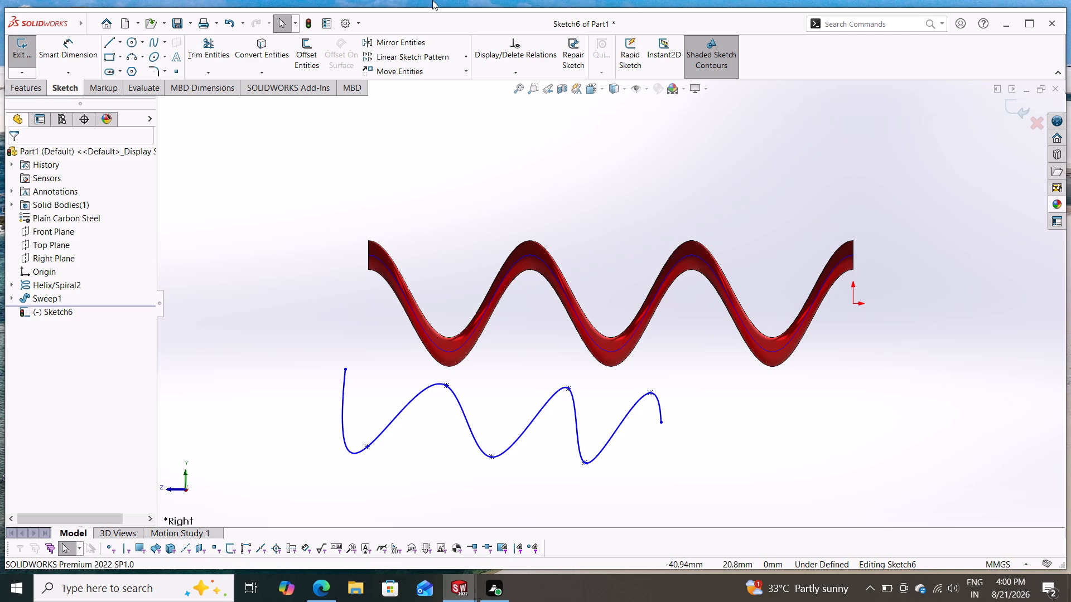
Sketch a circle beside the spline's starting point, level with it, and set its diameter to 3 mm.
click(128, 38)
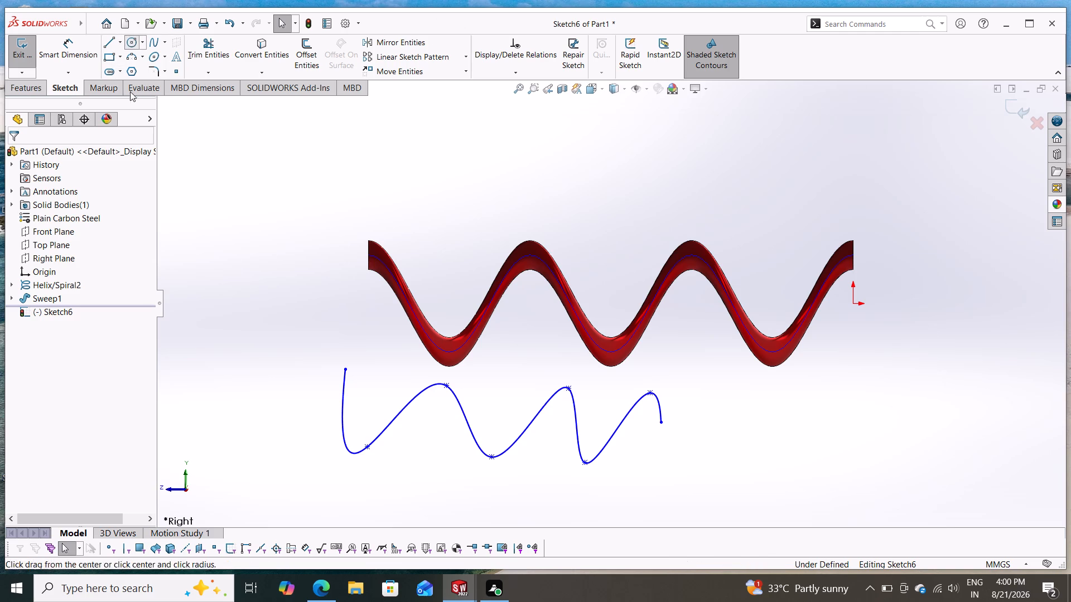
click(290, 369)
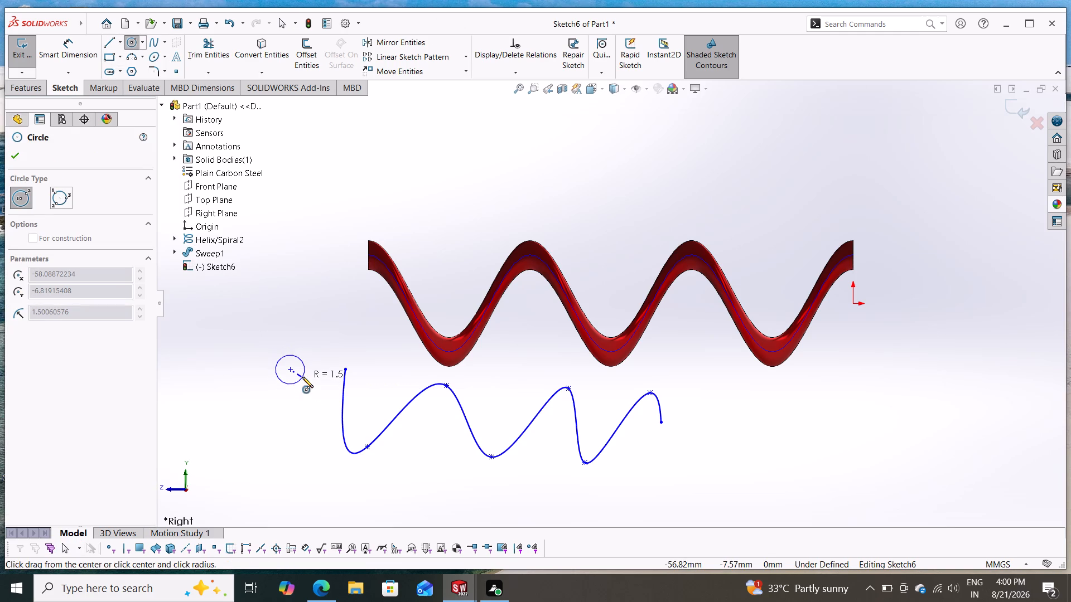
click(302, 377)
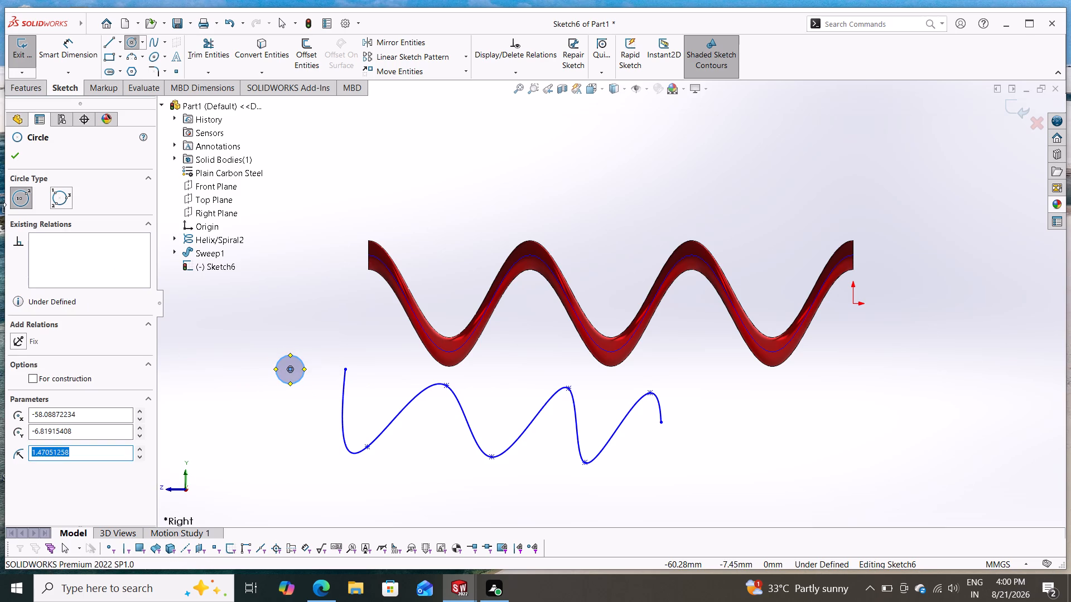
click(9, 153)
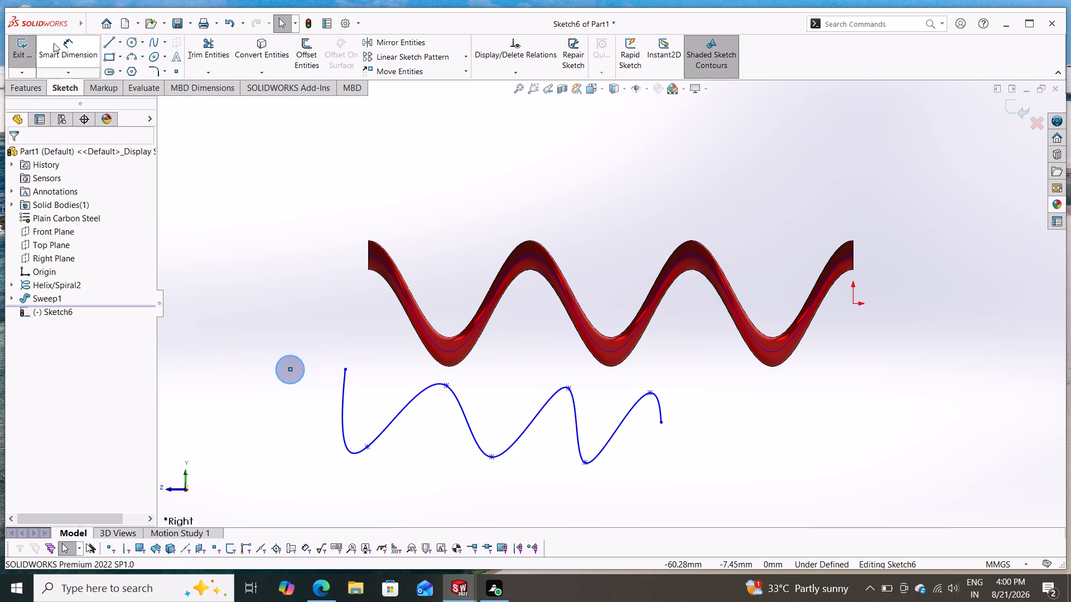
drag(58, 46, 54, 82)
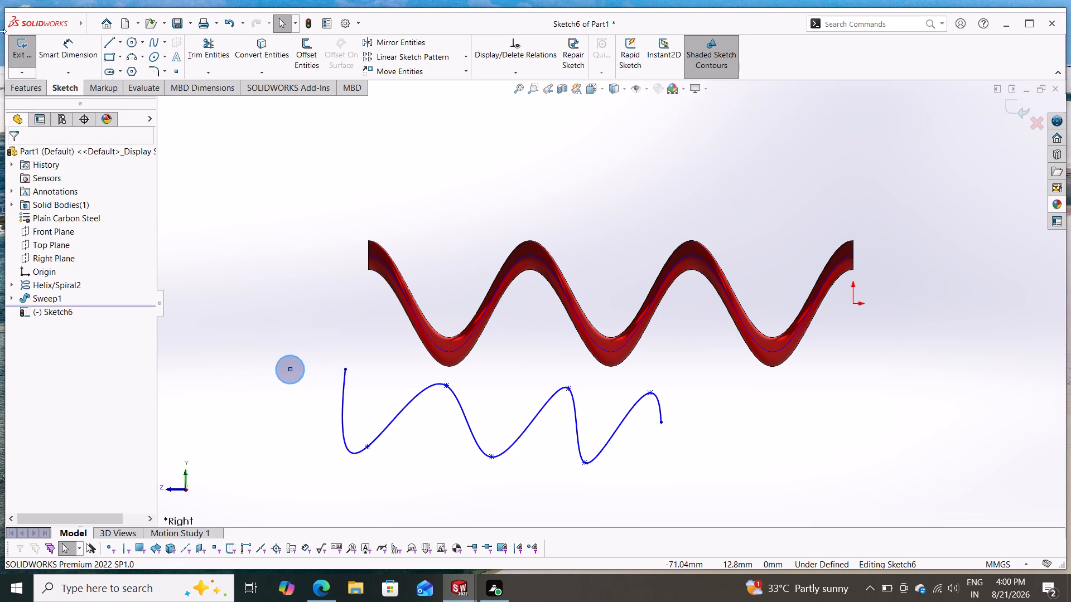
click(75, 48)
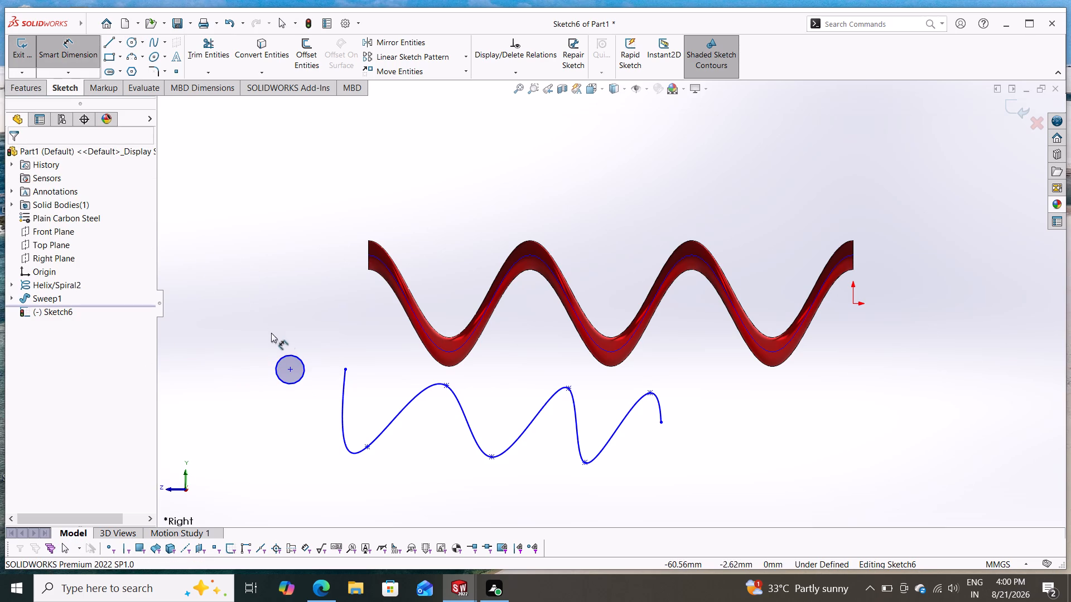
click(294, 355)
click(305, 328)
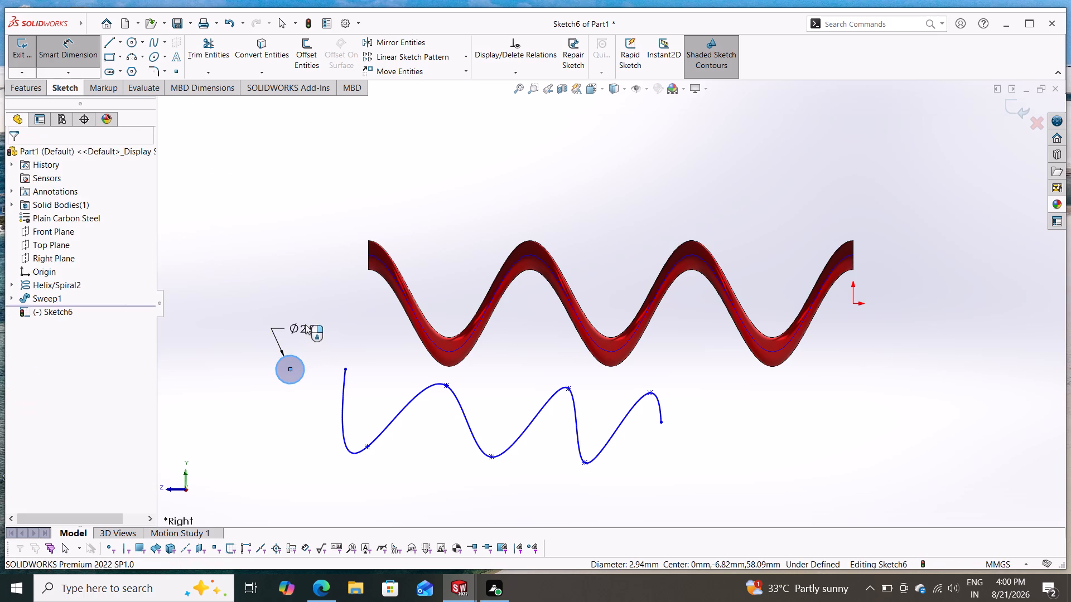
key(3)
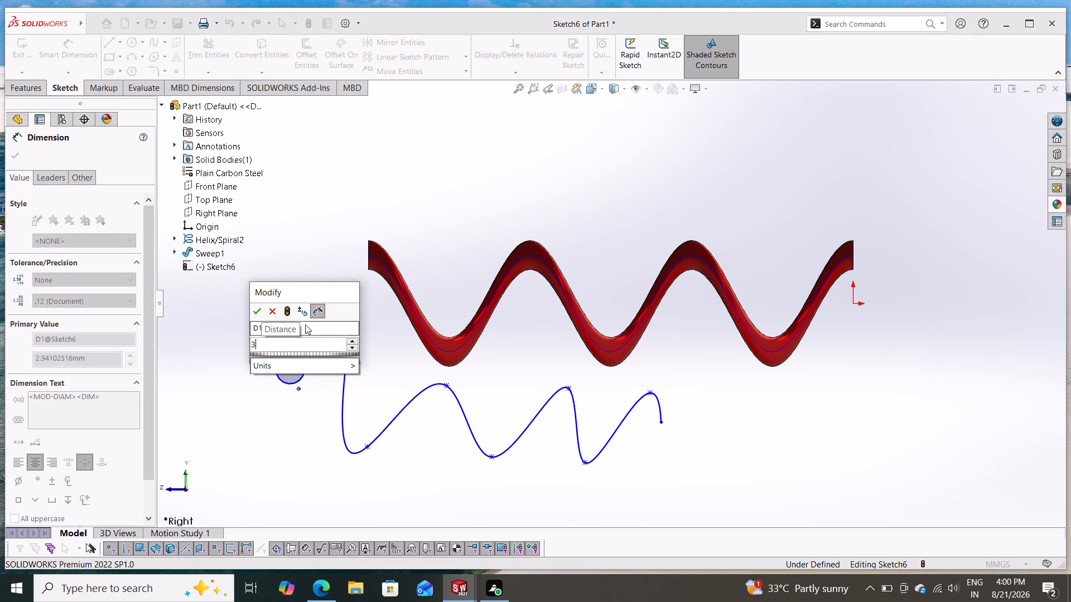
key(Return)
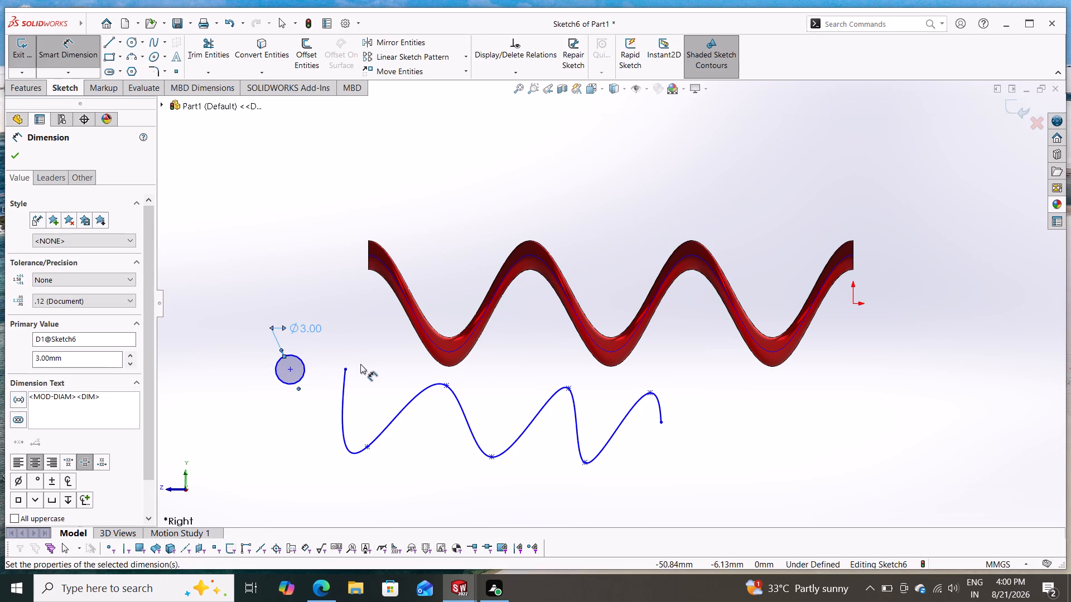
Dimension the horizontal distance between the spline's two endpoints at 50 mm.
click(347, 369)
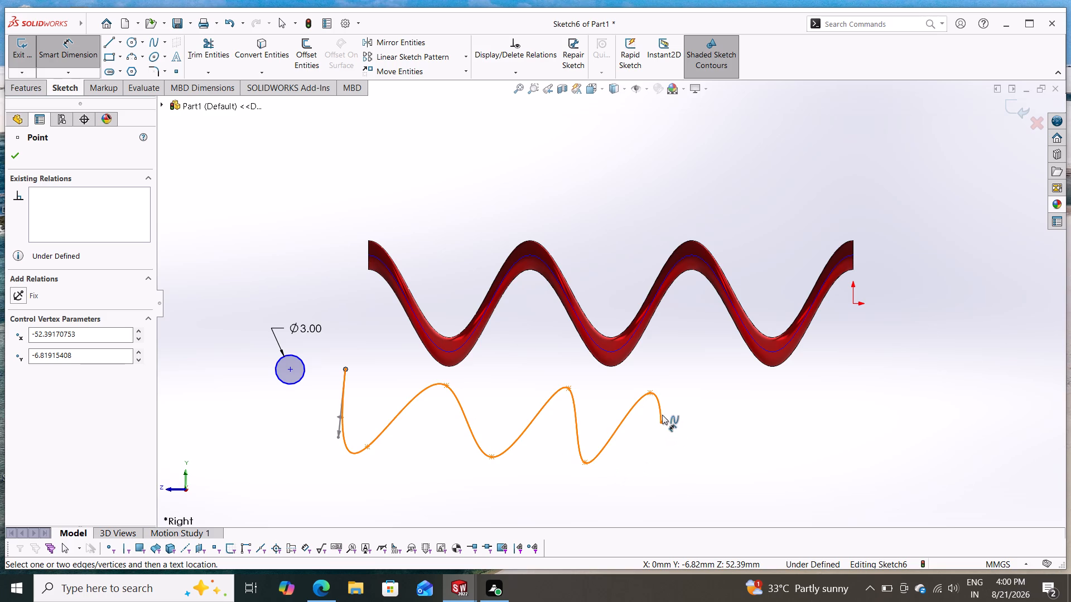
click(660, 423)
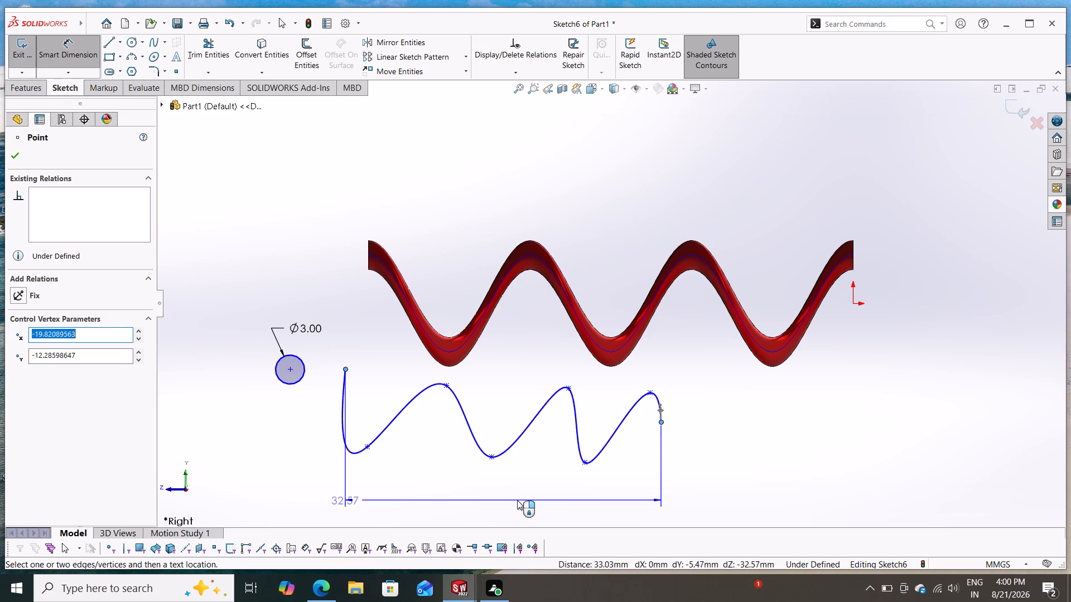
click(517, 500)
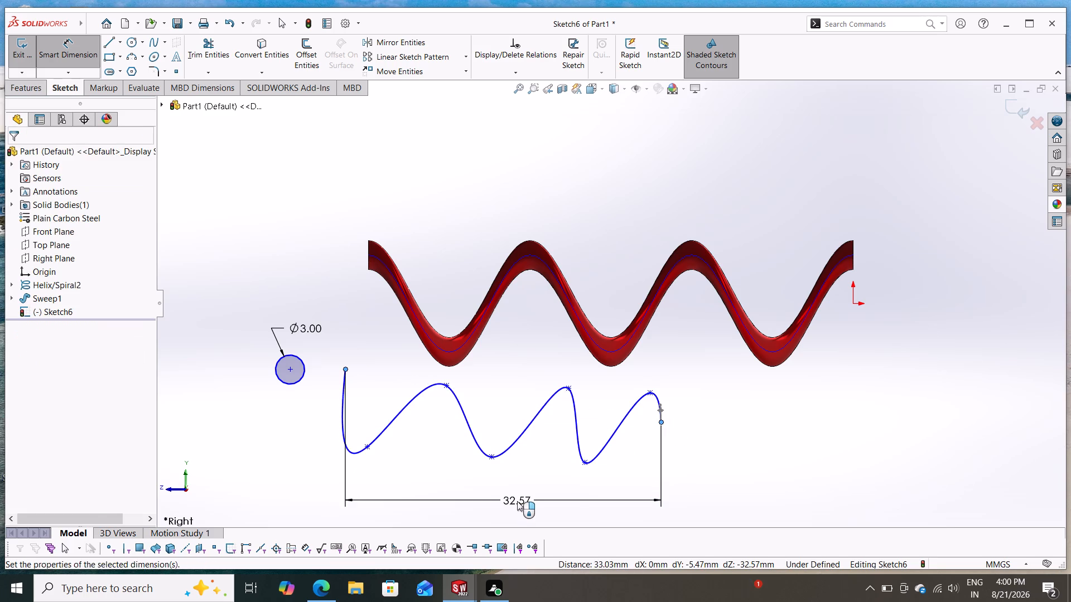
text(50)
key(Return)
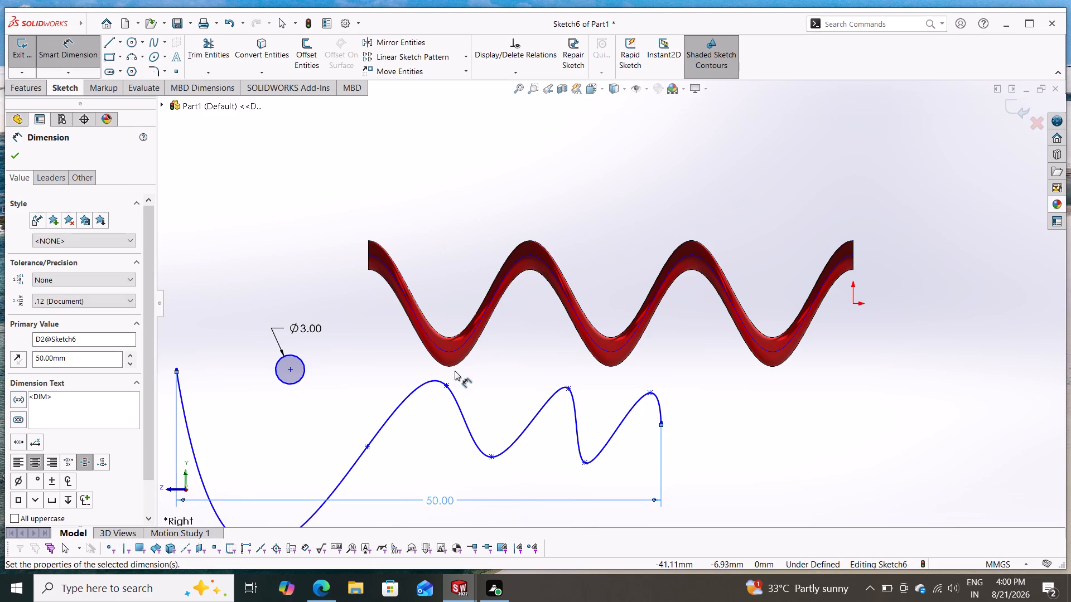
scroll(386, 472, down, 1)
scroll(385, 471, up, 3)
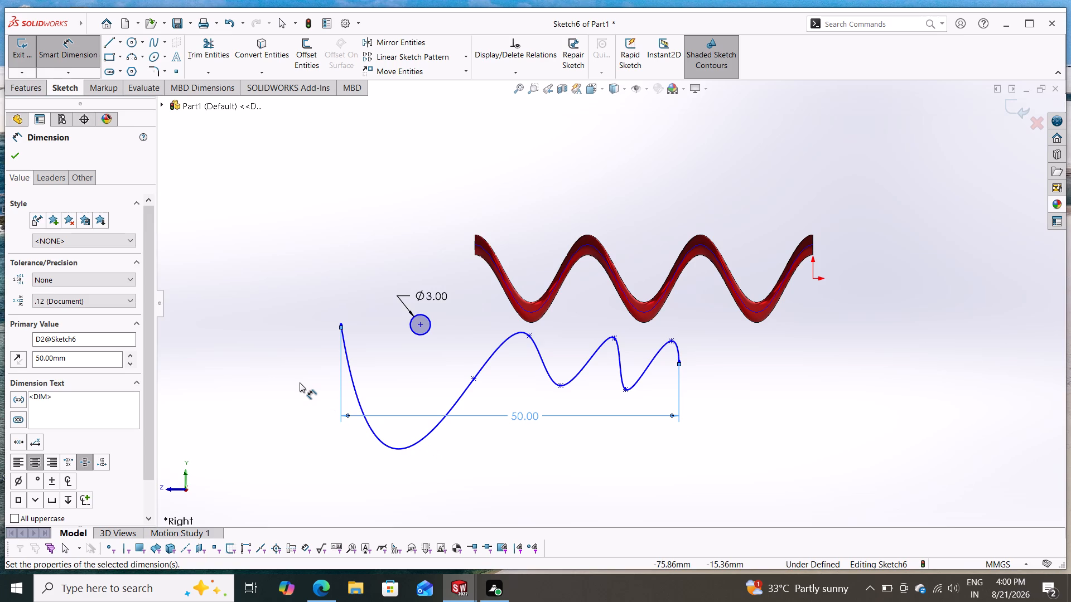
key(Escape)
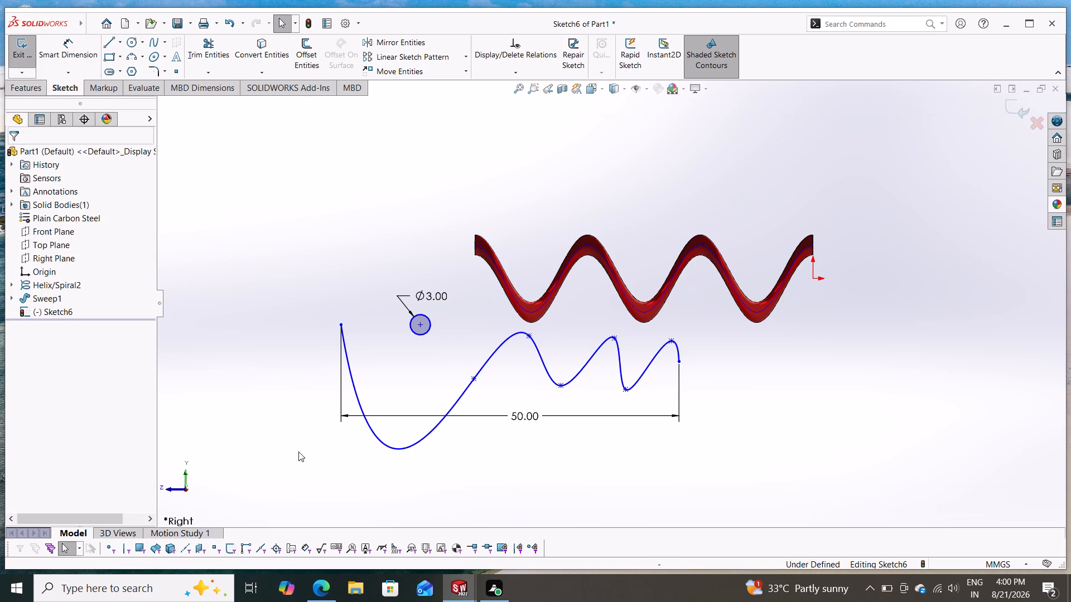
Move the whole spline slightly down and farther from the origin, below the 3 mm circle.
drag(397, 450, 416, 402)
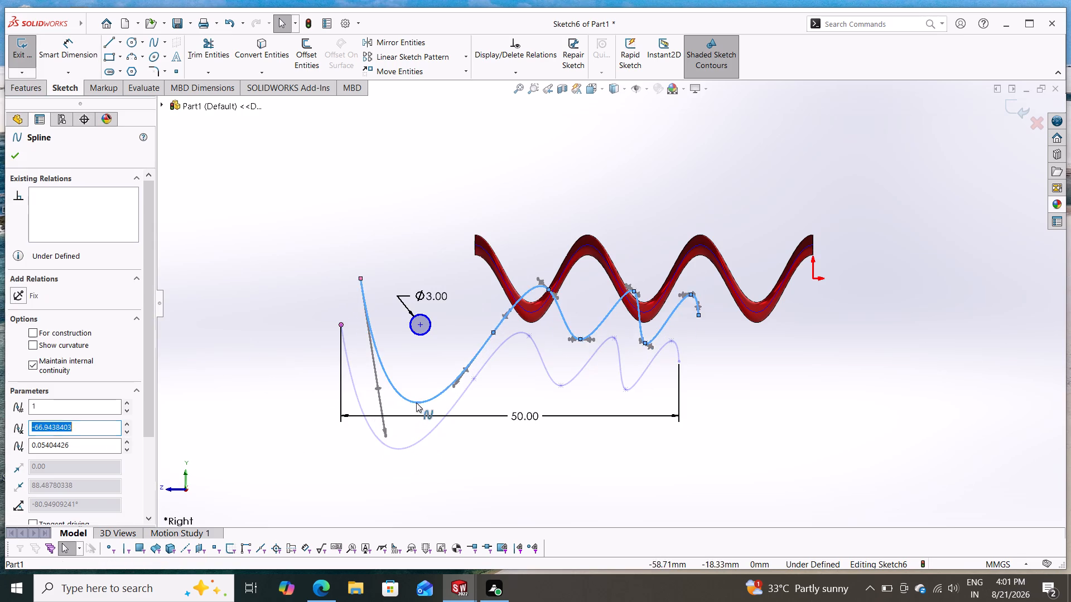
drag(416, 402, 379, 462)
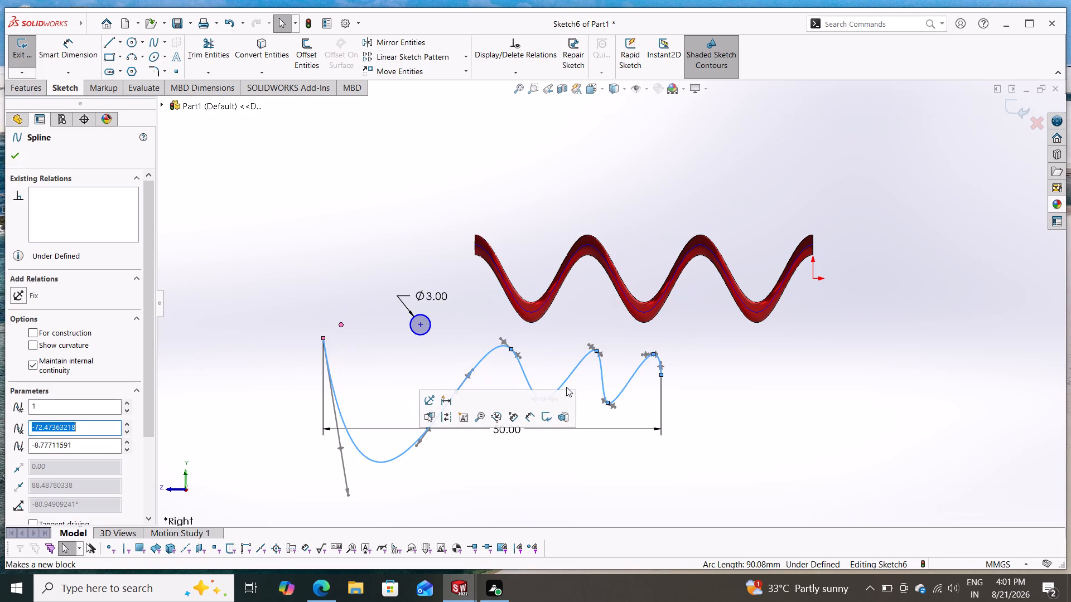
double_click(341, 255)
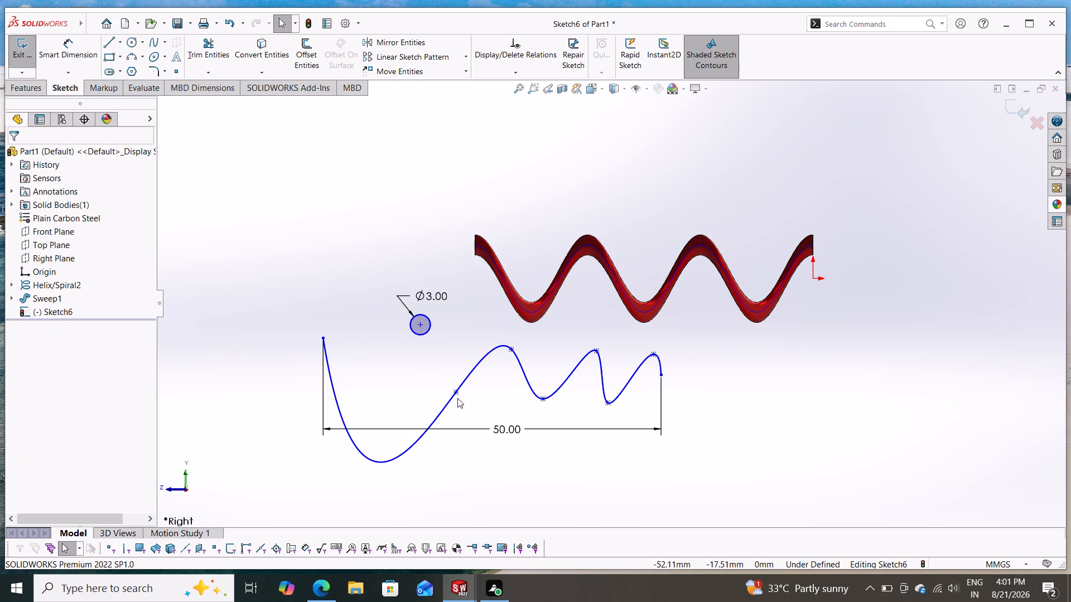
Reshape the spline's first wave by moving its second point into the first trough and its third point to a crest at about -52.35, -8.68 mm.
drag(456, 391, 436, 387)
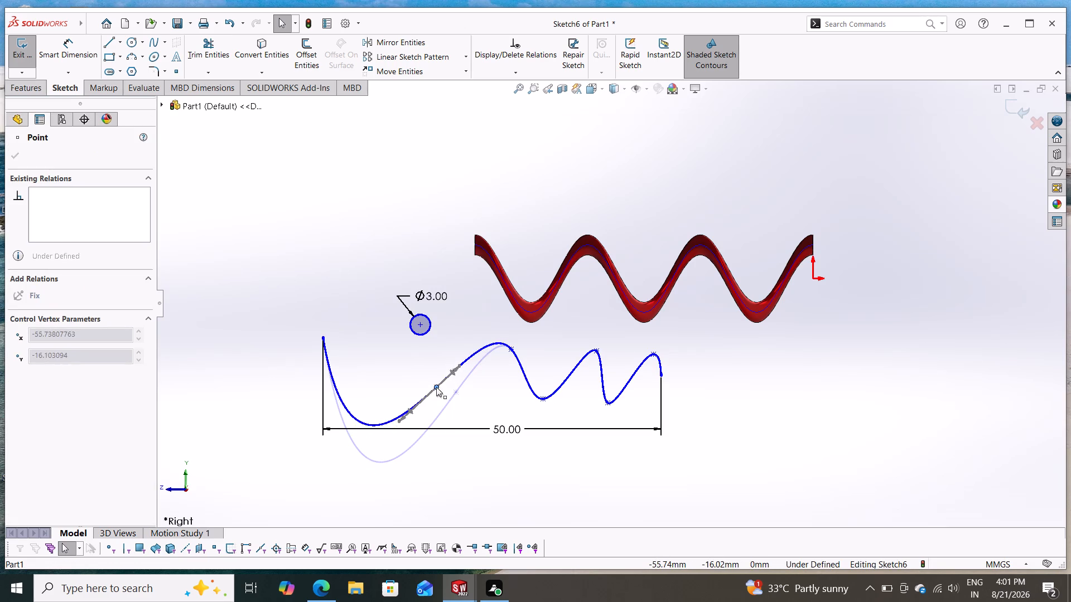
drag(436, 387, 448, 390)
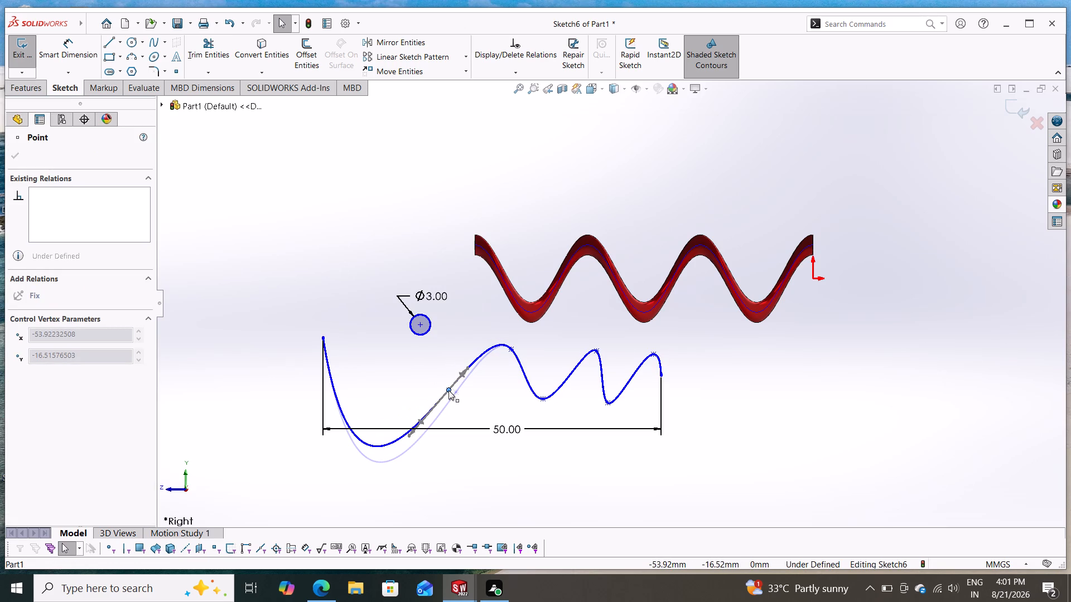
drag(448, 390, 397, 397)
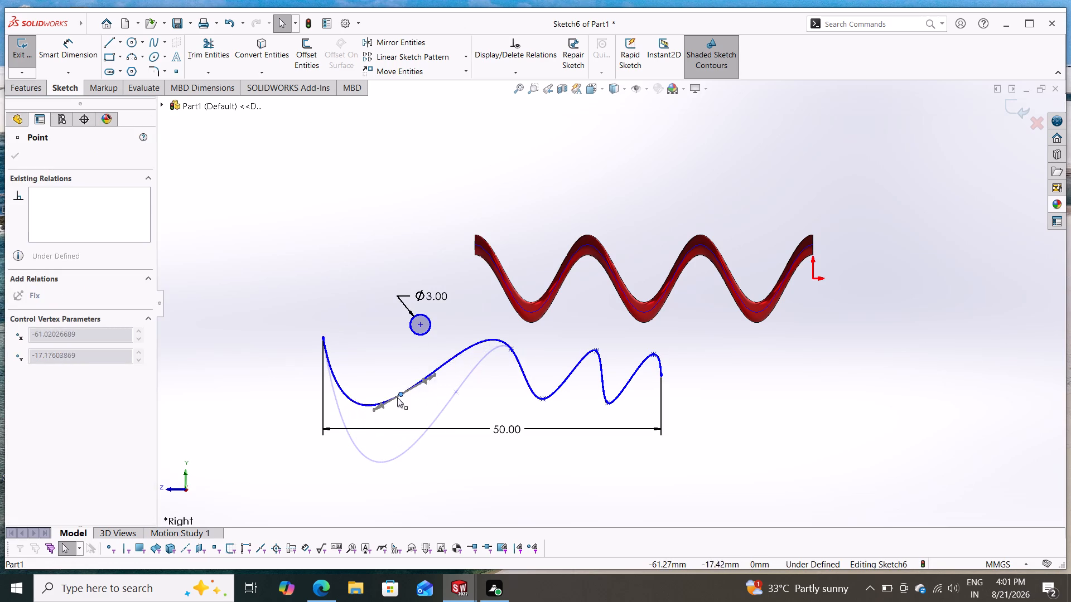
drag(397, 397, 382, 423)
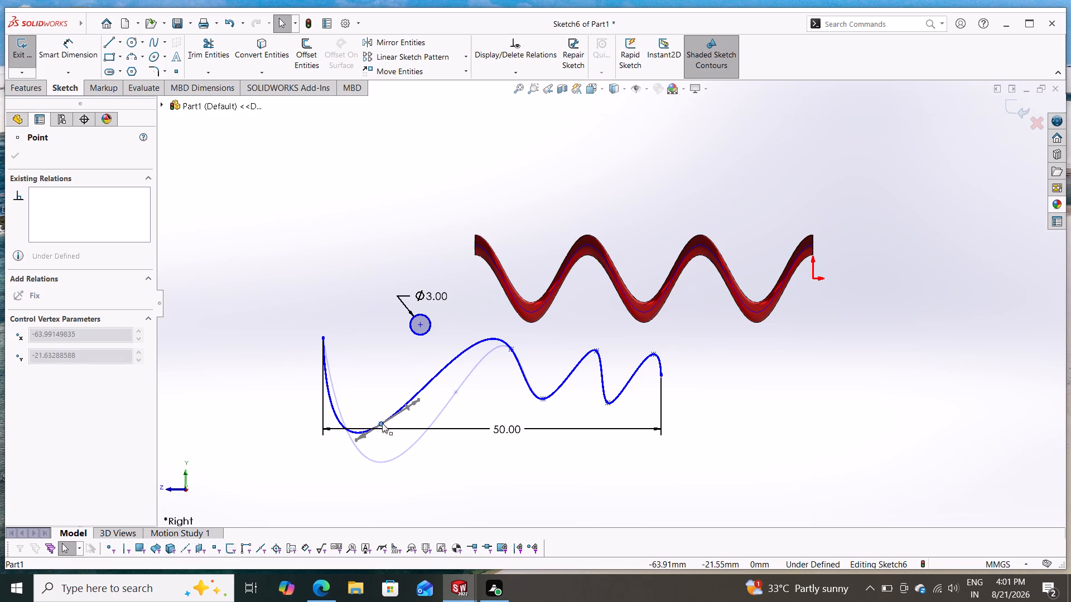
drag(382, 423, 390, 427)
drag(512, 348, 463, 352)
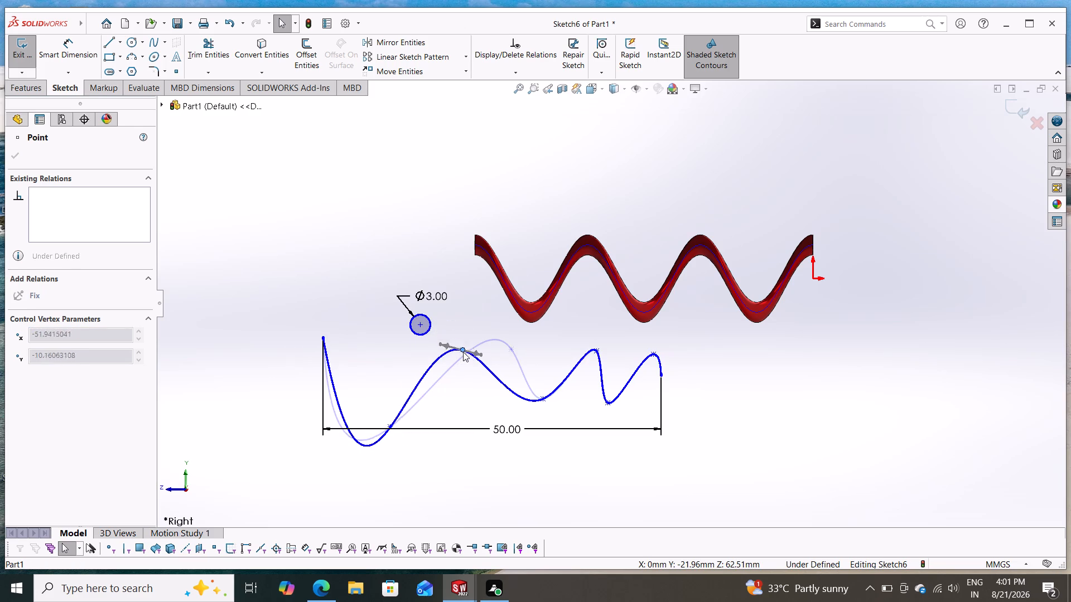
drag(463, 352, 461, 338)
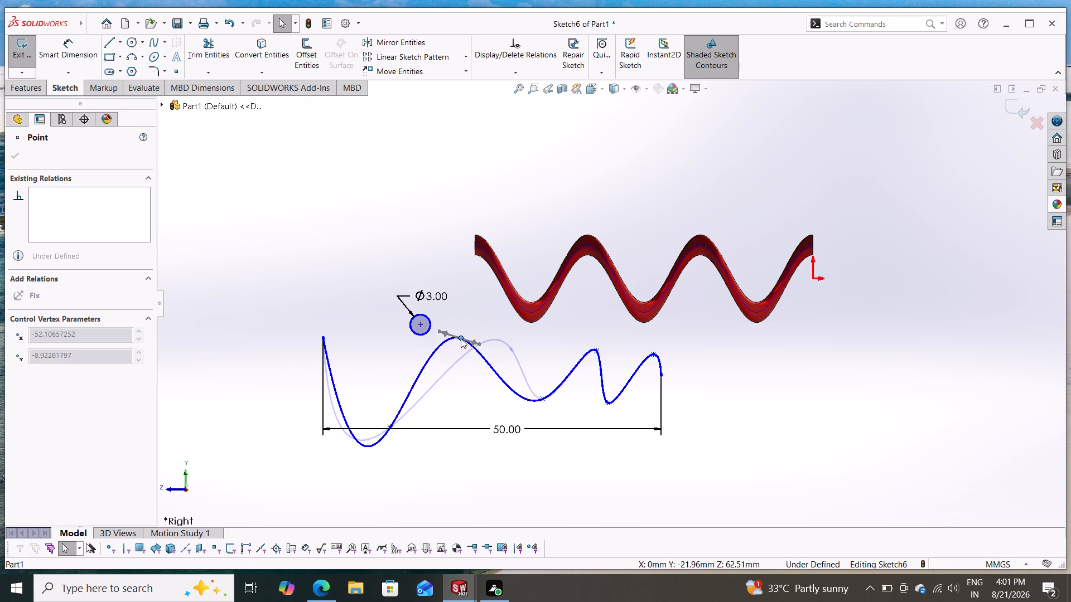
drag(461, 338, 459, 337)
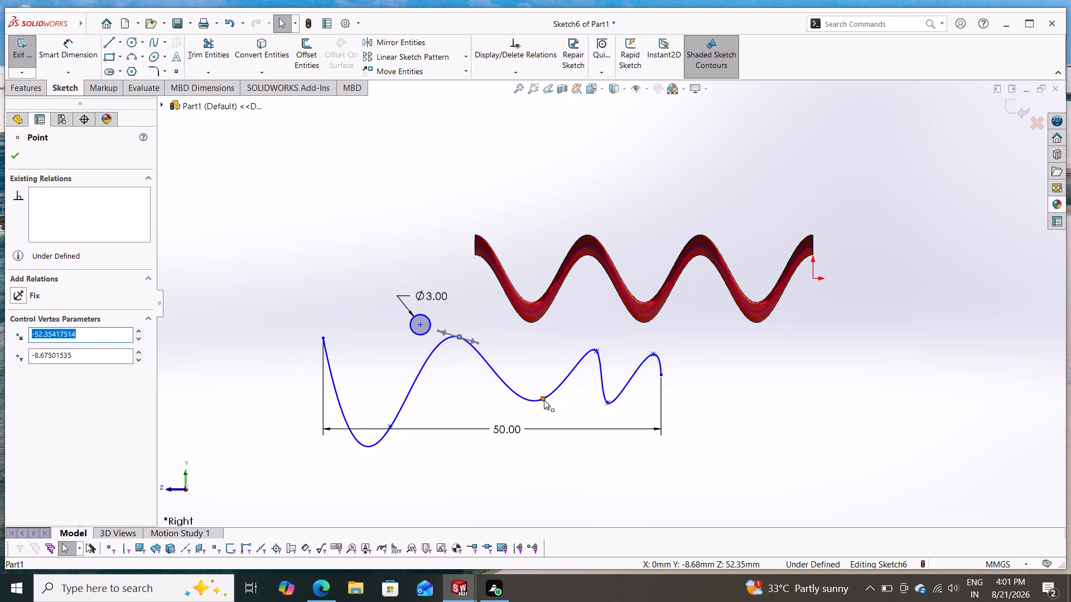
Even out the spline's remaining waves, placing both following troughs at about -25 mm and the crest between them at about -9 mm vertically.
drag(544, 400, 500, 438)
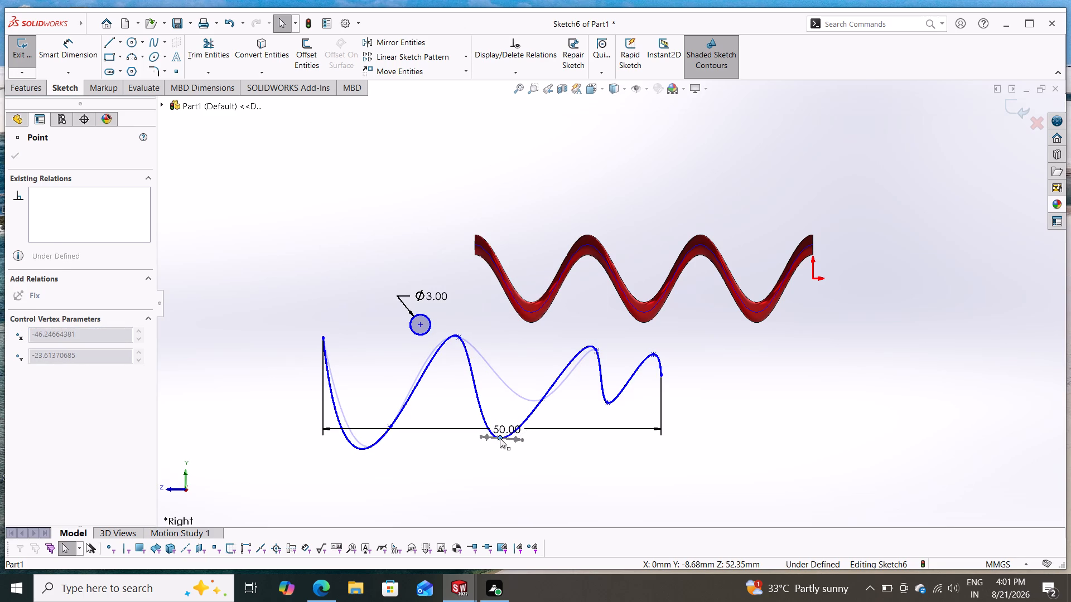
drag(500, 438, 495, 448)
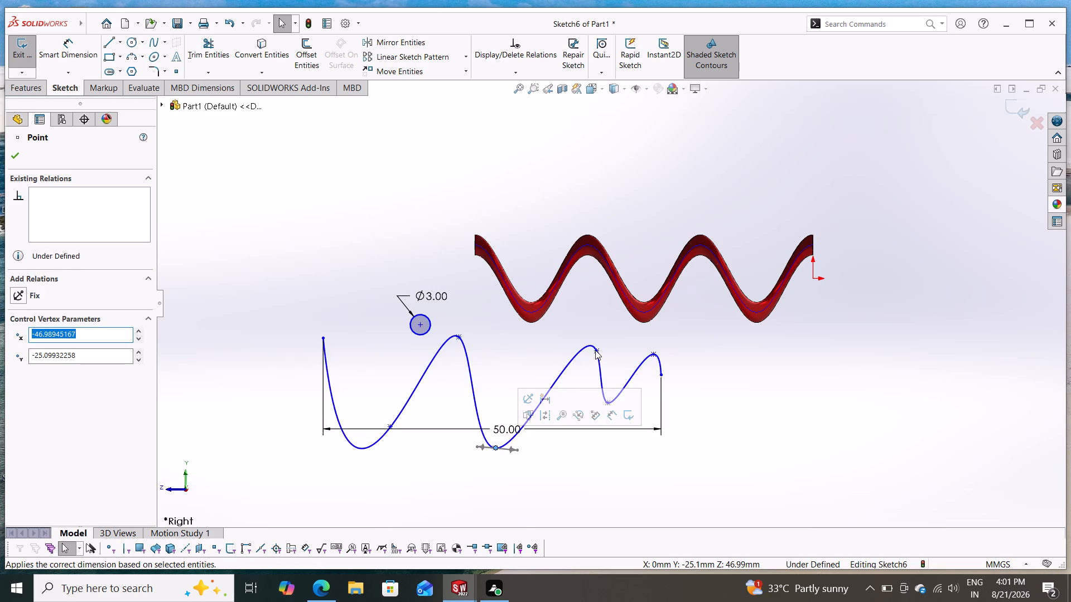
drag(595, 350, 567, 342)
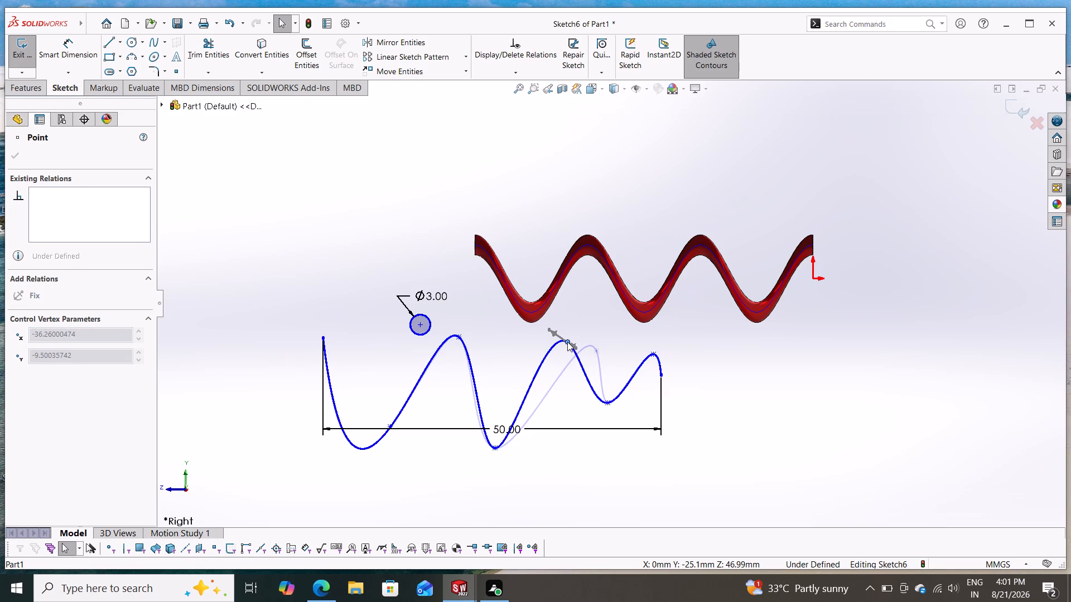
drag(567, 342, 563, 334)
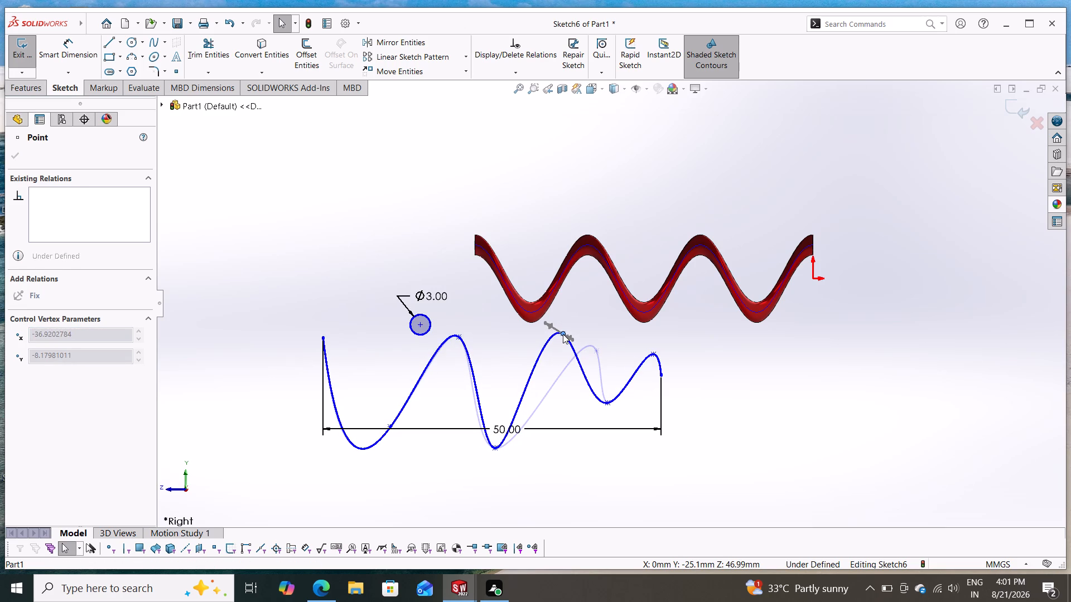
drag(563, 334, 557, 339)
drag(608, 400, 607, 406)
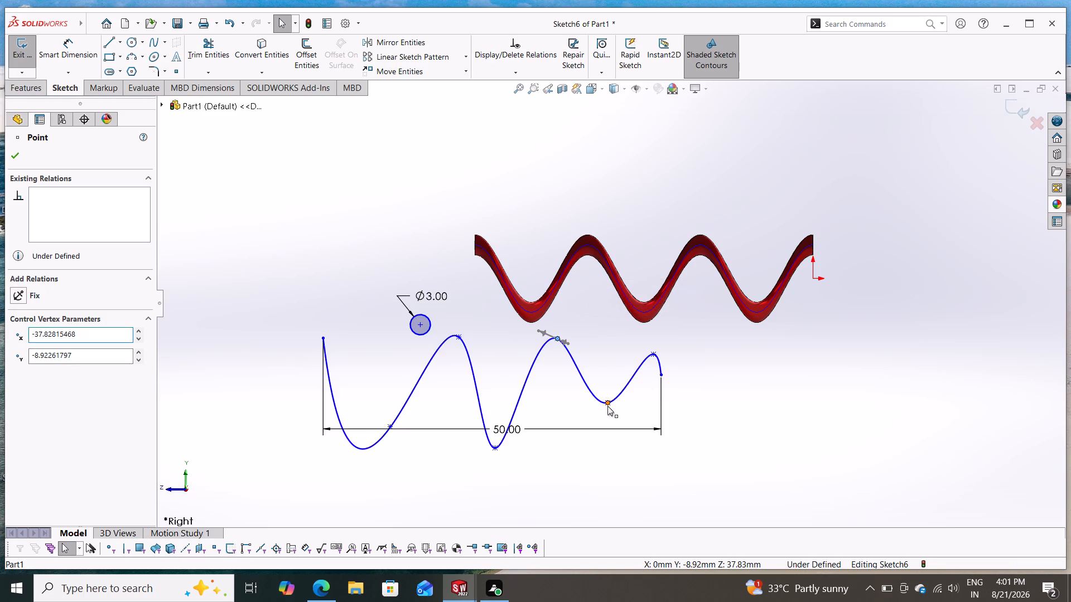
drag(607, 406, 594, 436)
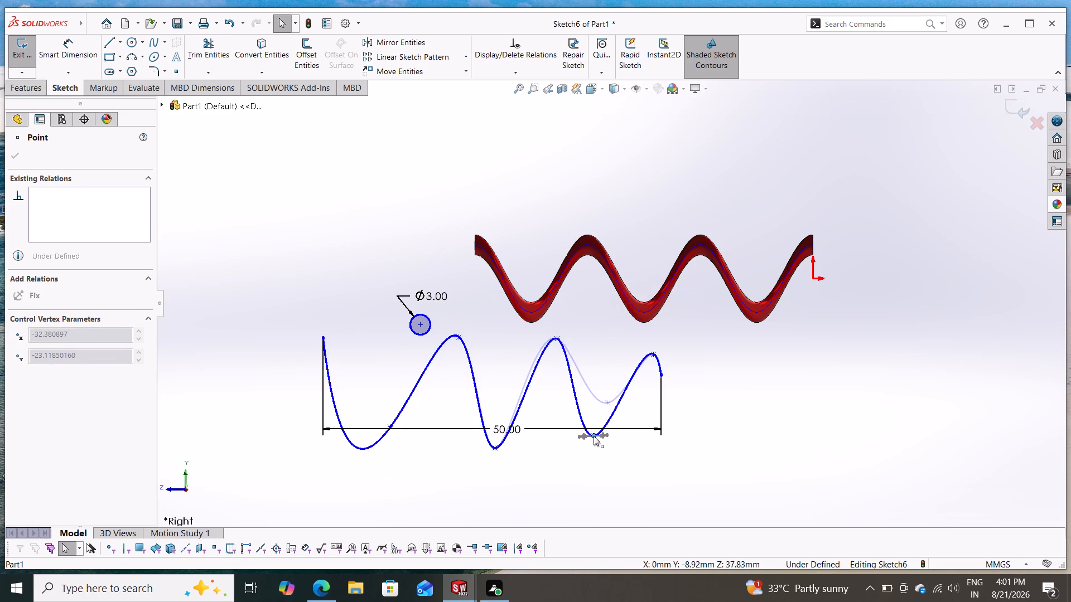
drag(594, 436, 593, 439)
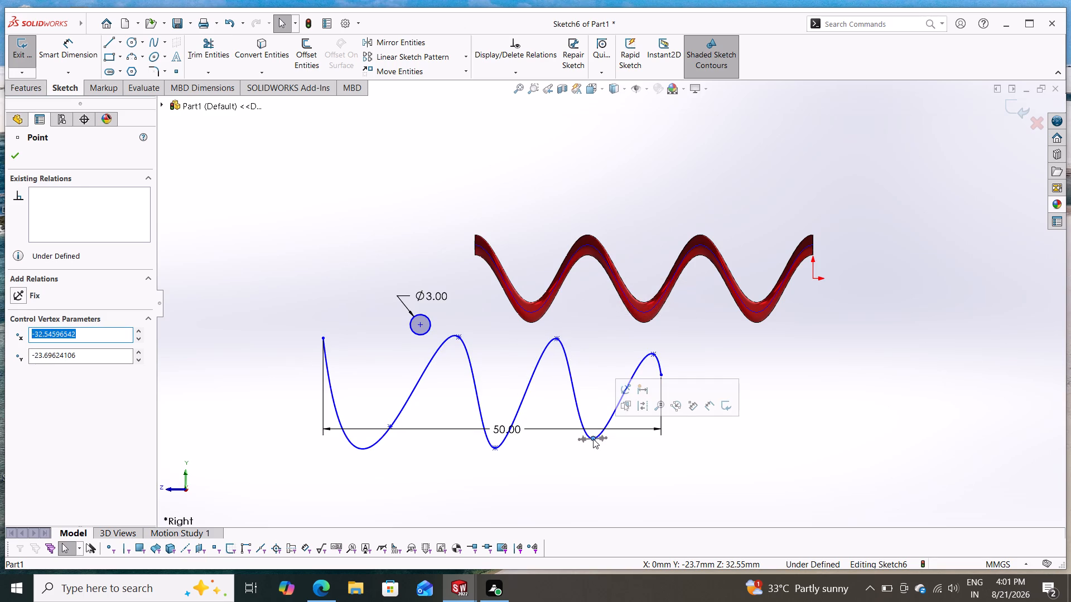
drag(593, 439, 588, 452)
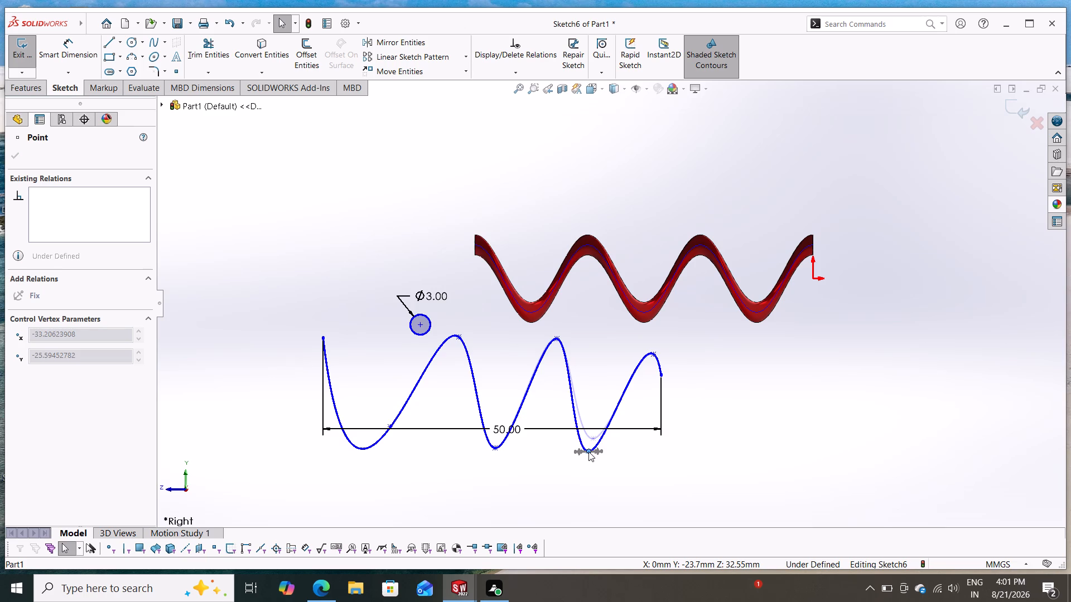
drag(588, 452, 588, 451)
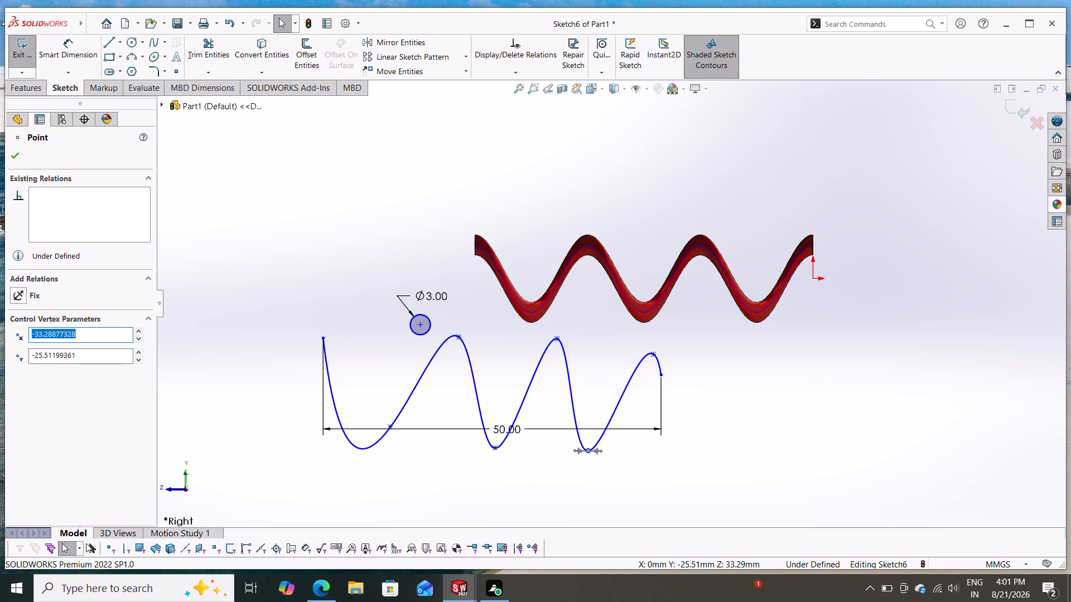
click(16, 157)
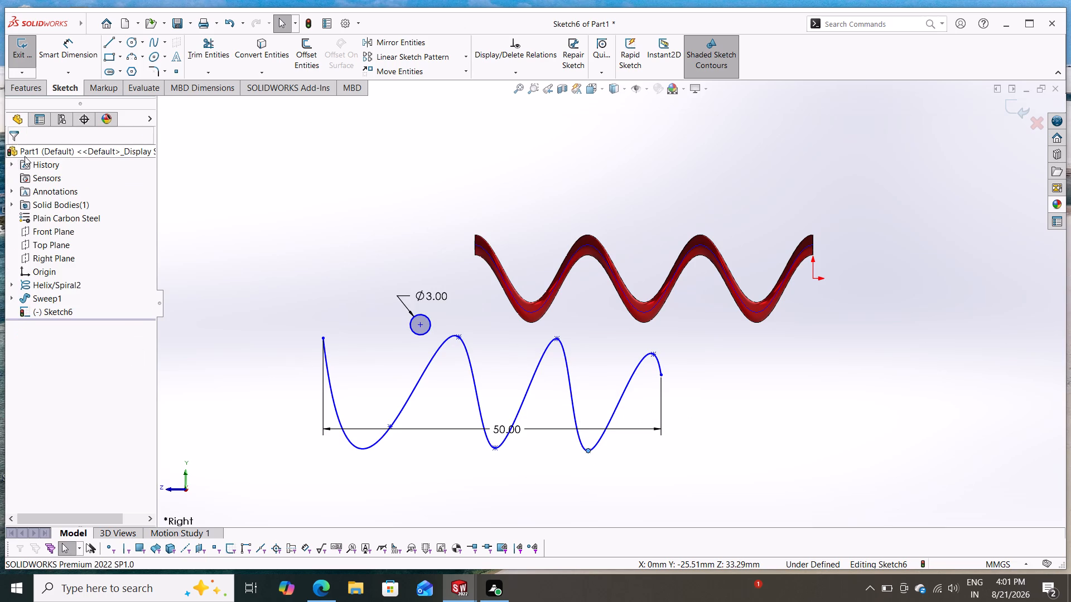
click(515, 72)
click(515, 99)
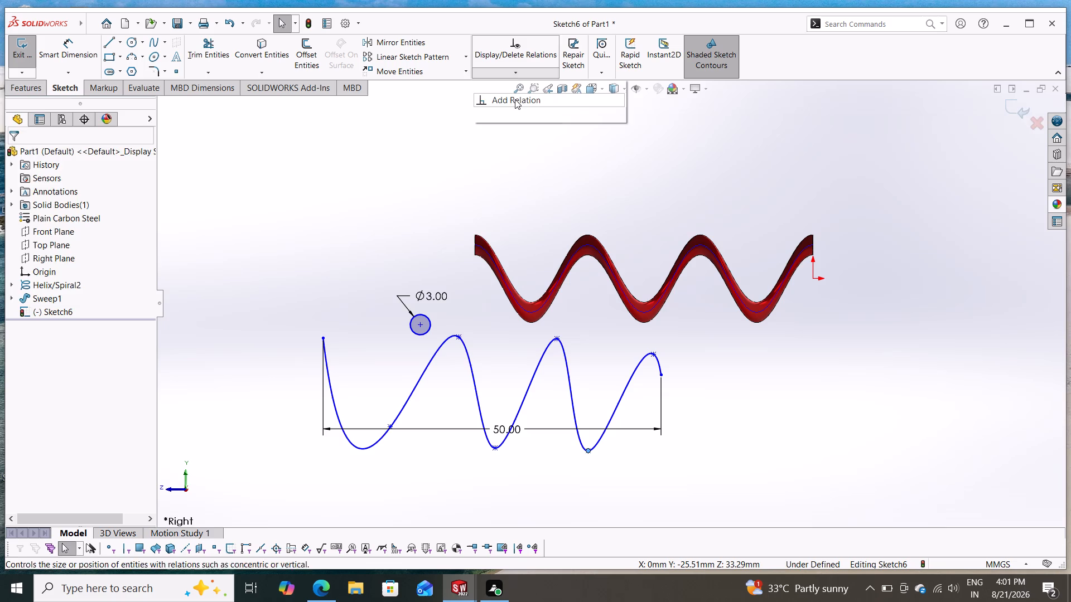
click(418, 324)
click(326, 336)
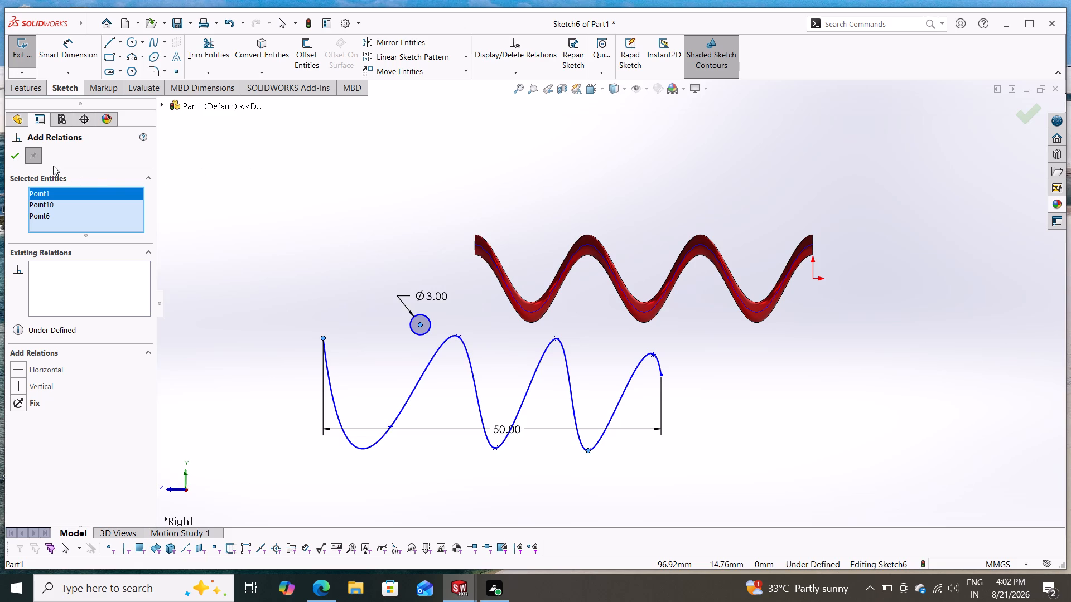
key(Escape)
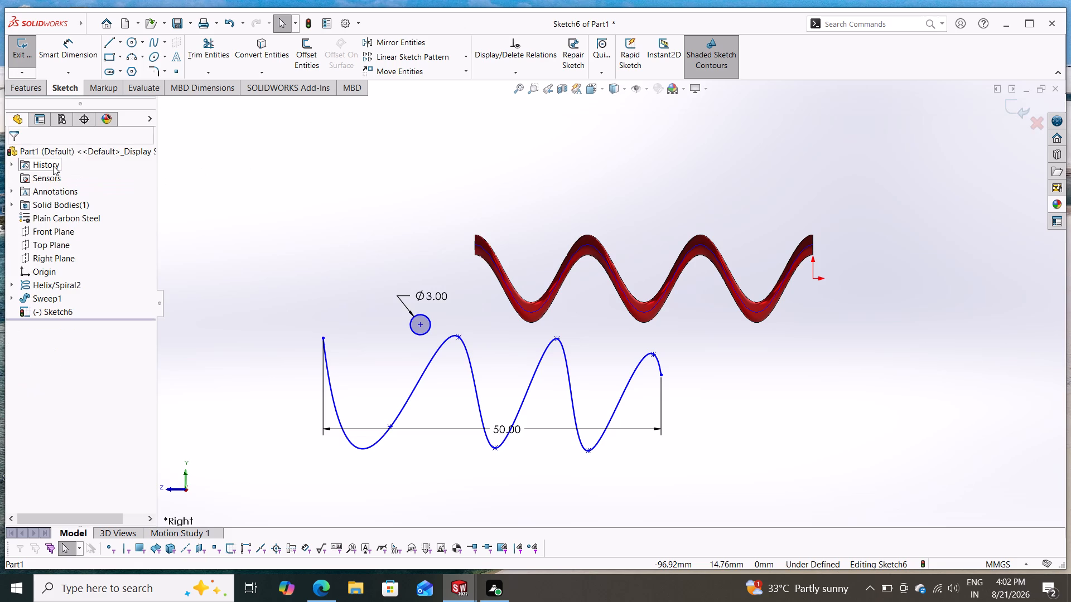
Add a Coincident relation between the 3 mm circle and the spline's starting point.
click(512, 74)
click(519, 102)
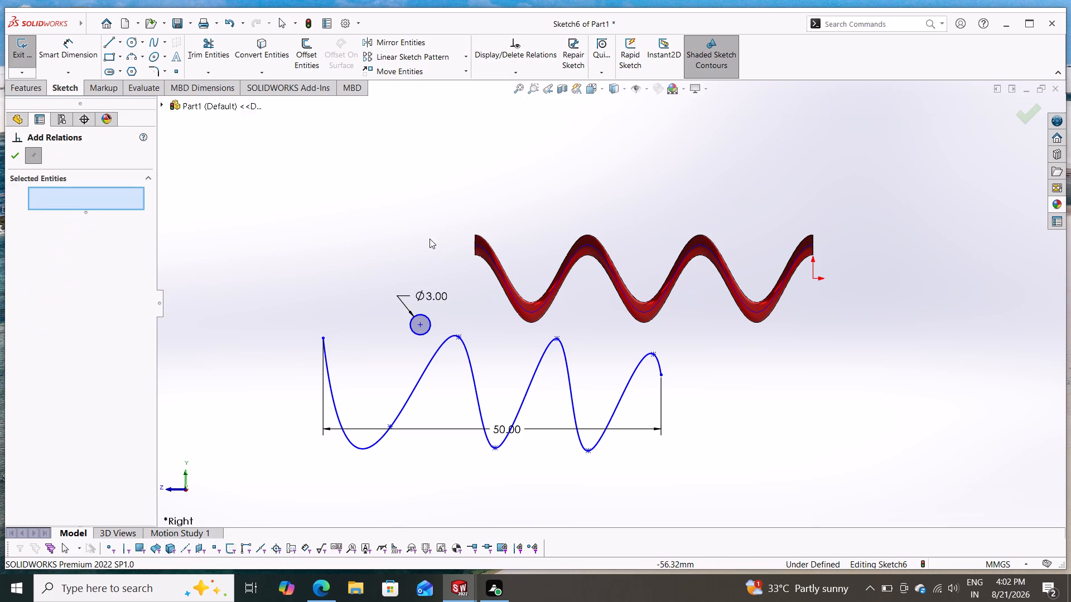
click(431, 322)
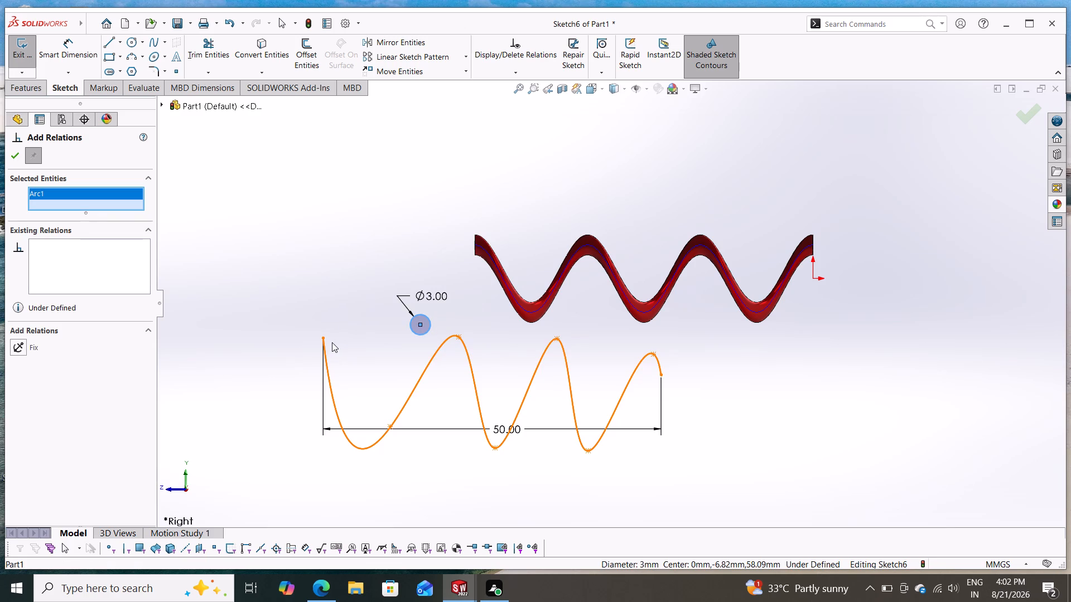
click(326, 340)
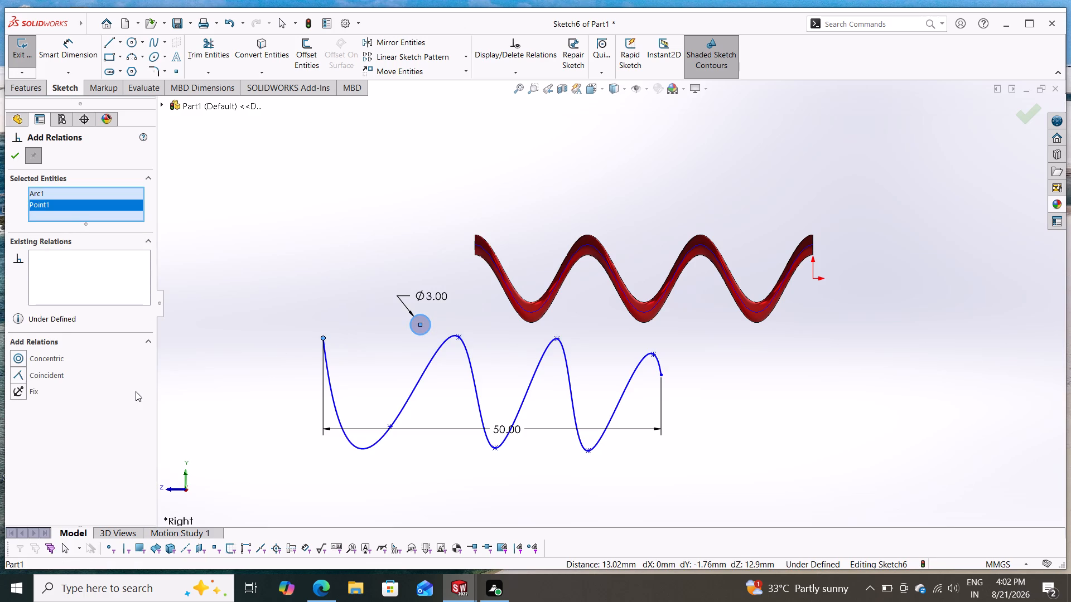
click(53, 374)
click(8, 154)
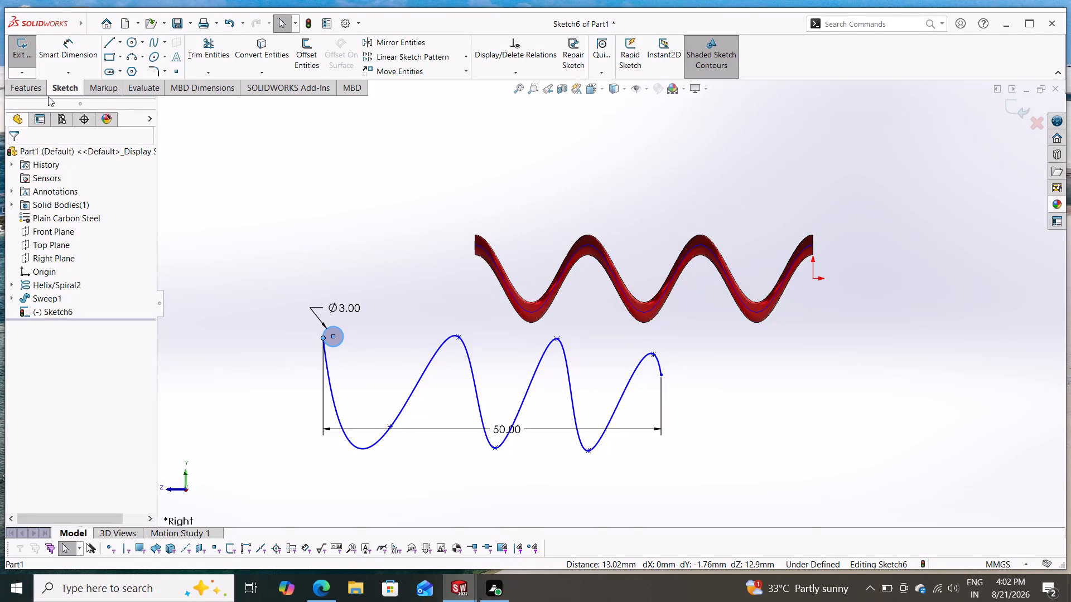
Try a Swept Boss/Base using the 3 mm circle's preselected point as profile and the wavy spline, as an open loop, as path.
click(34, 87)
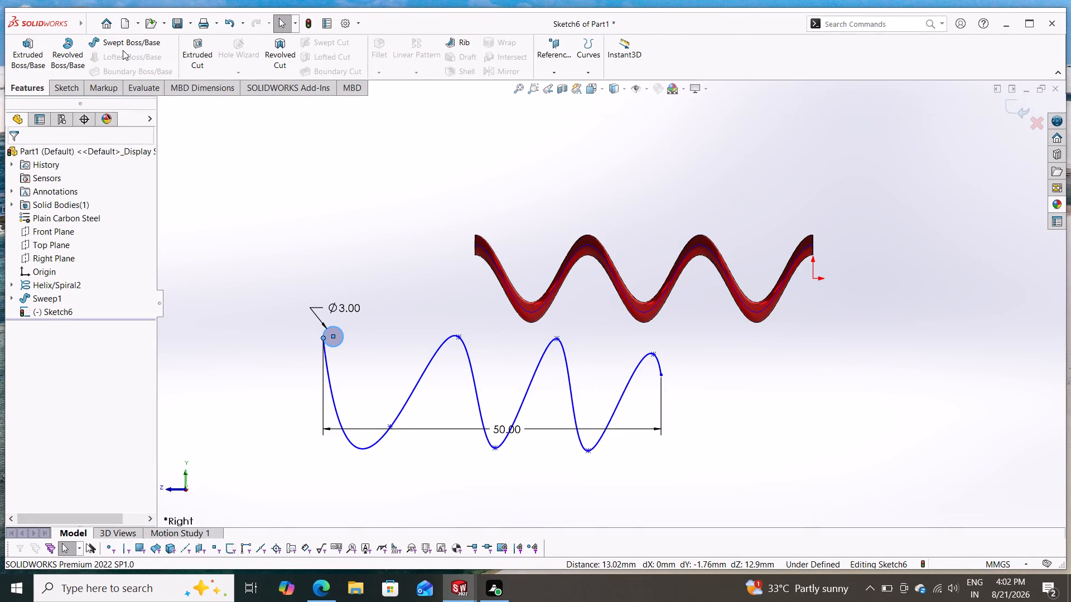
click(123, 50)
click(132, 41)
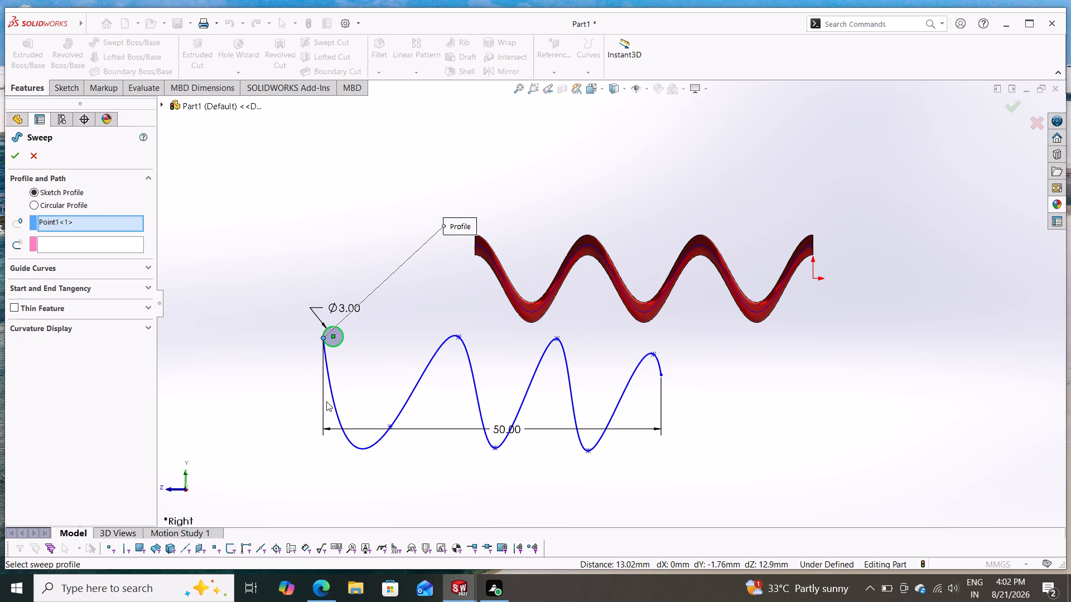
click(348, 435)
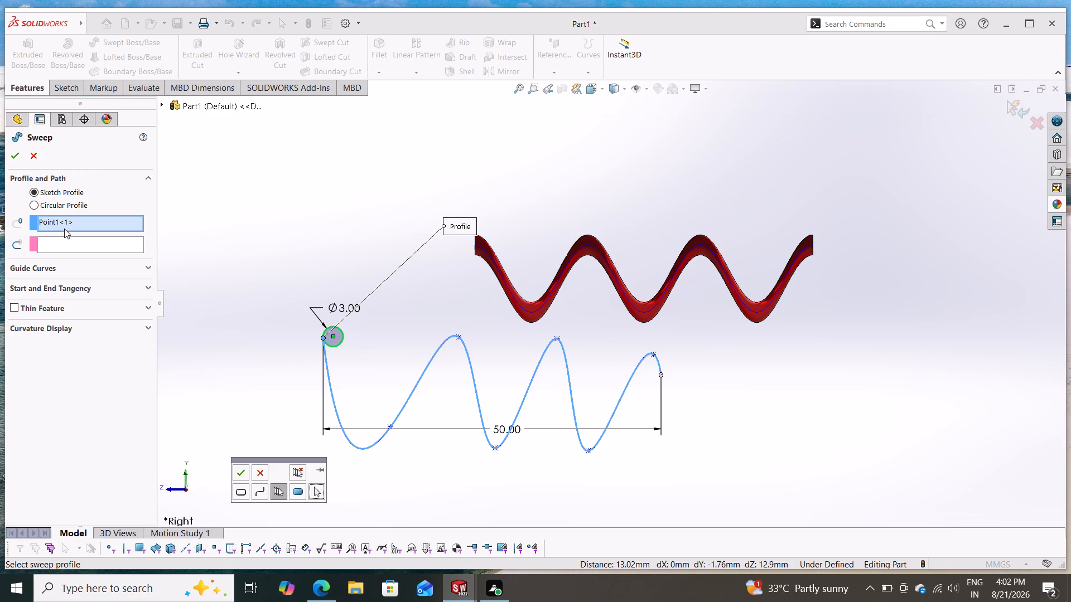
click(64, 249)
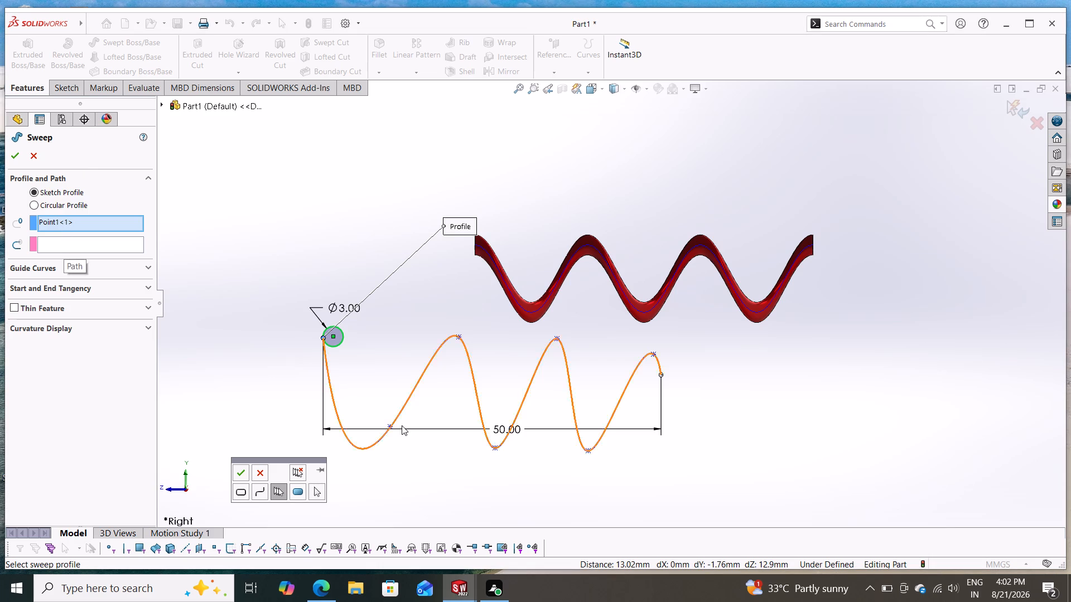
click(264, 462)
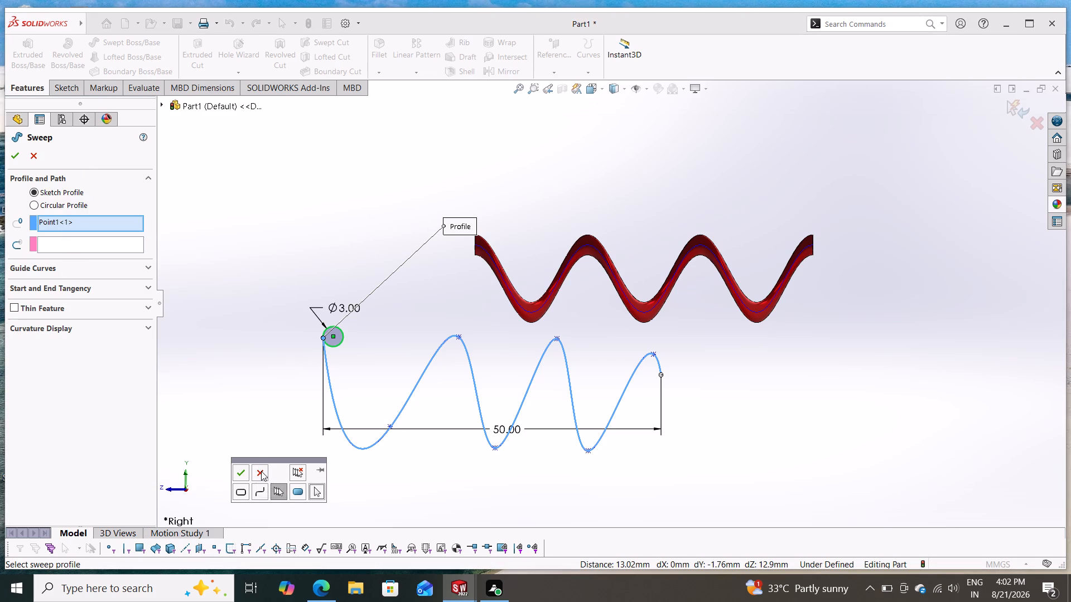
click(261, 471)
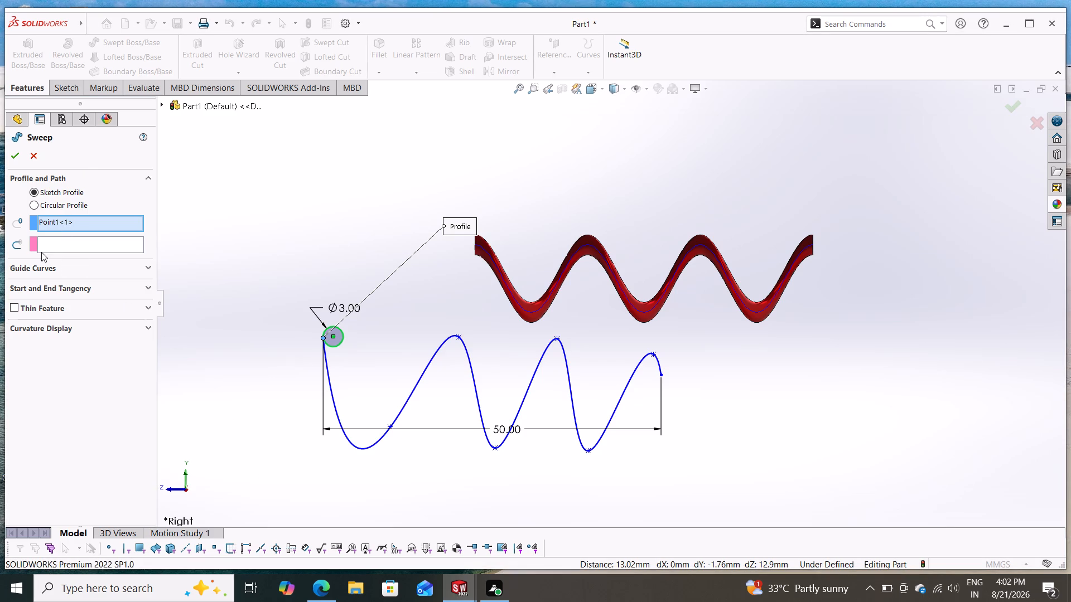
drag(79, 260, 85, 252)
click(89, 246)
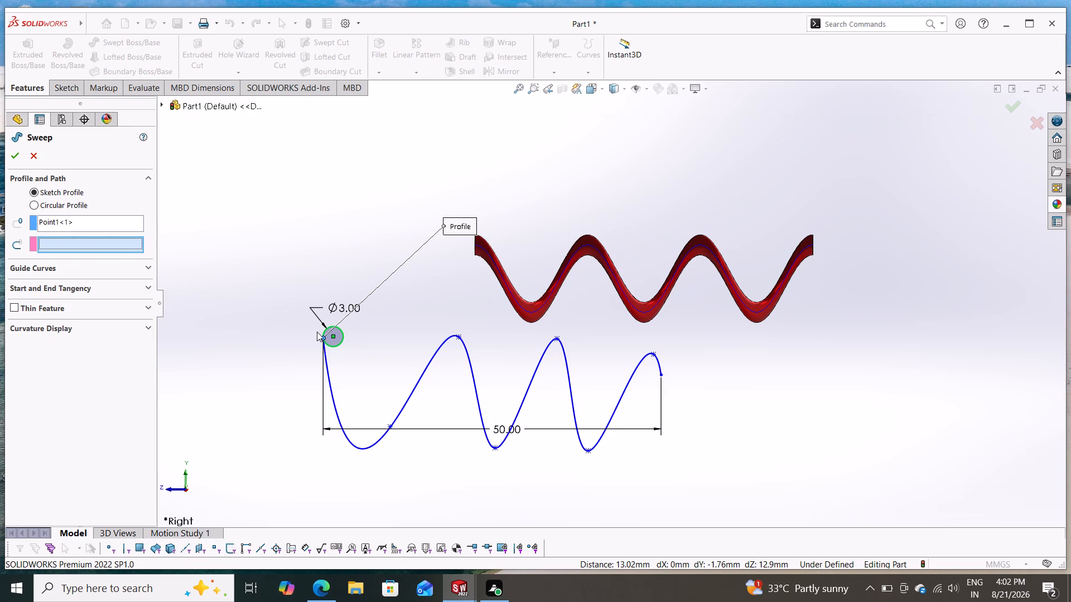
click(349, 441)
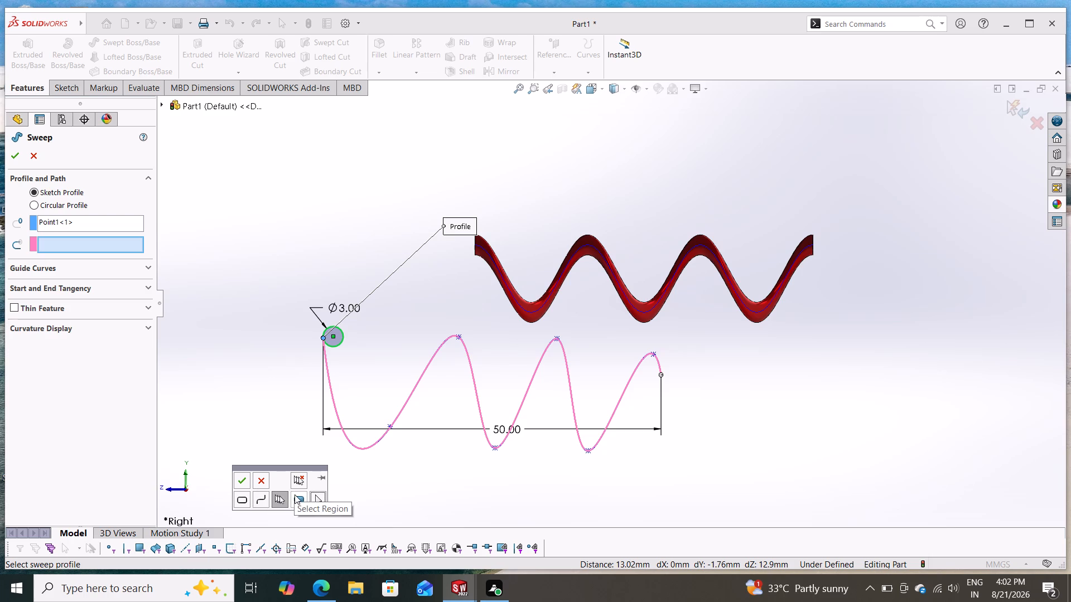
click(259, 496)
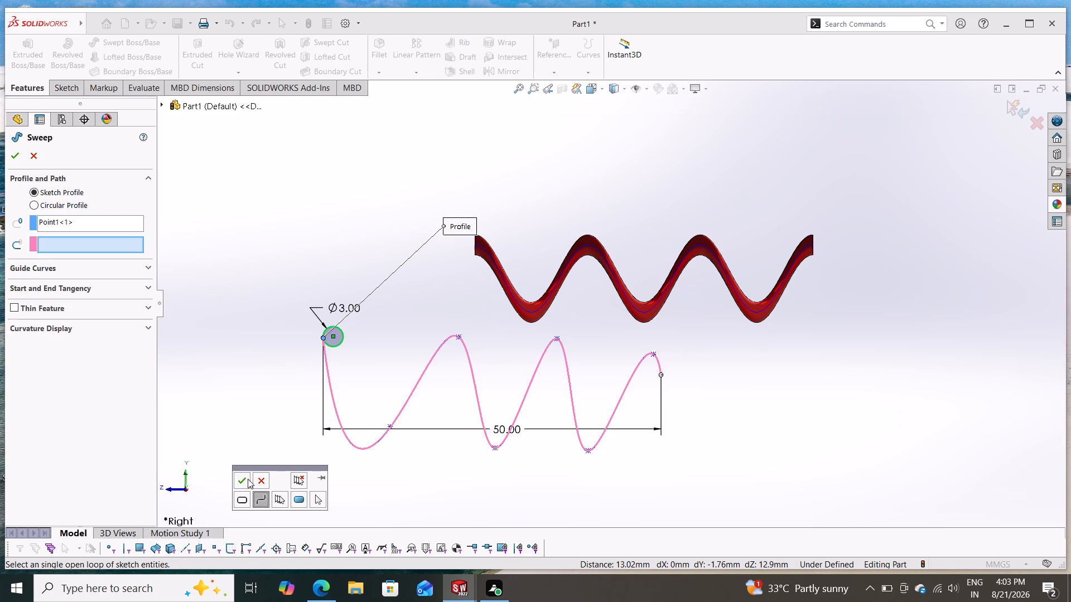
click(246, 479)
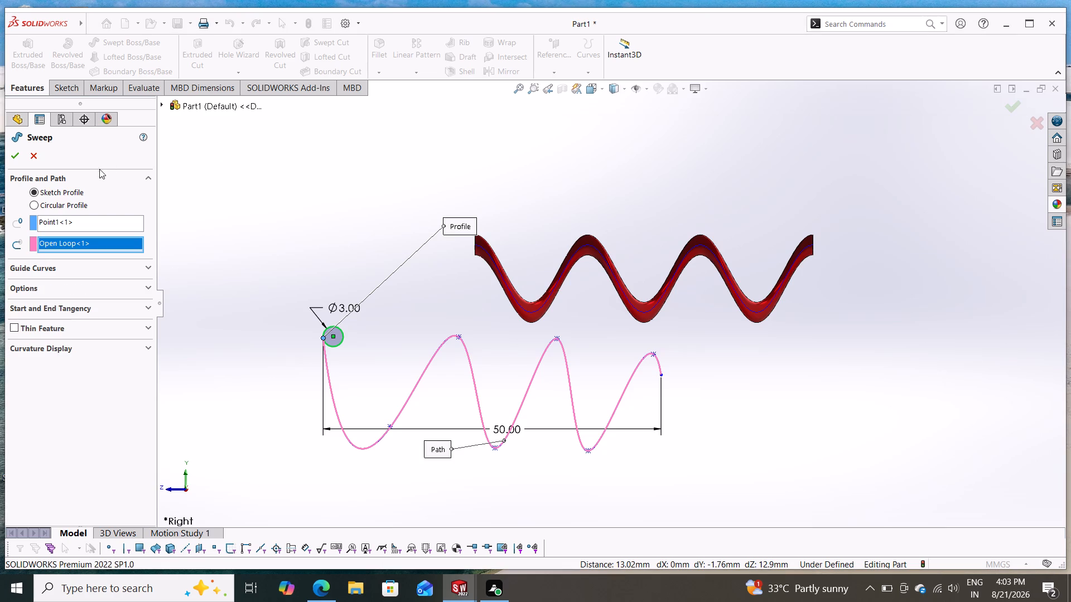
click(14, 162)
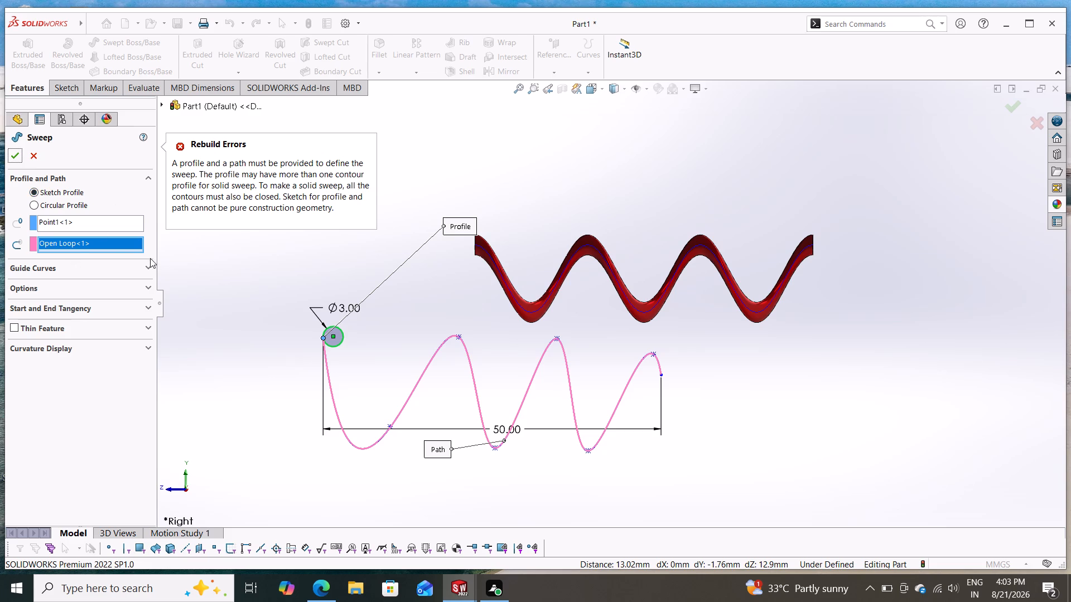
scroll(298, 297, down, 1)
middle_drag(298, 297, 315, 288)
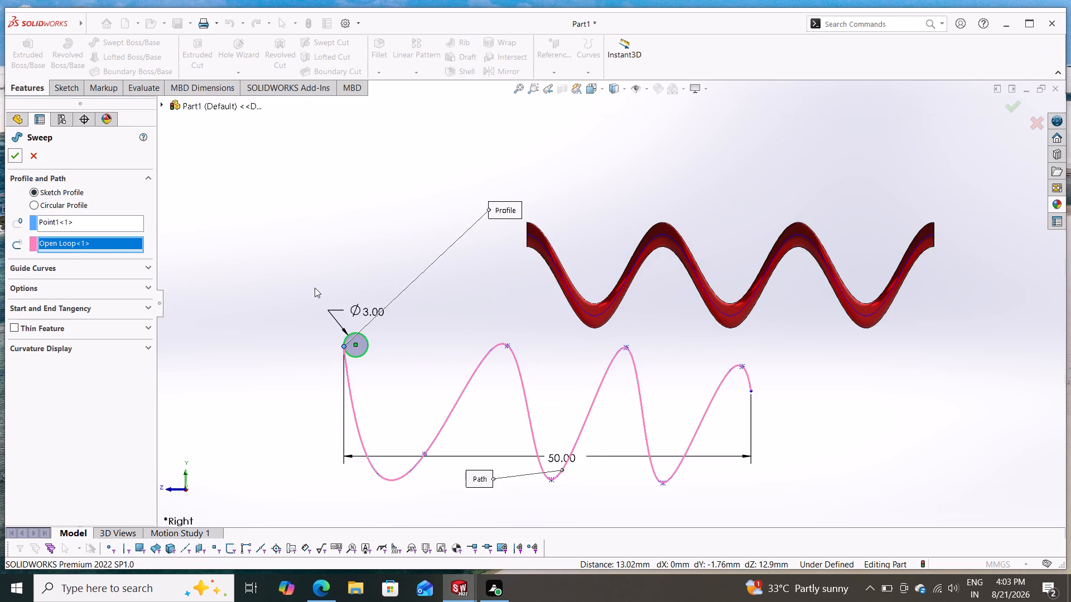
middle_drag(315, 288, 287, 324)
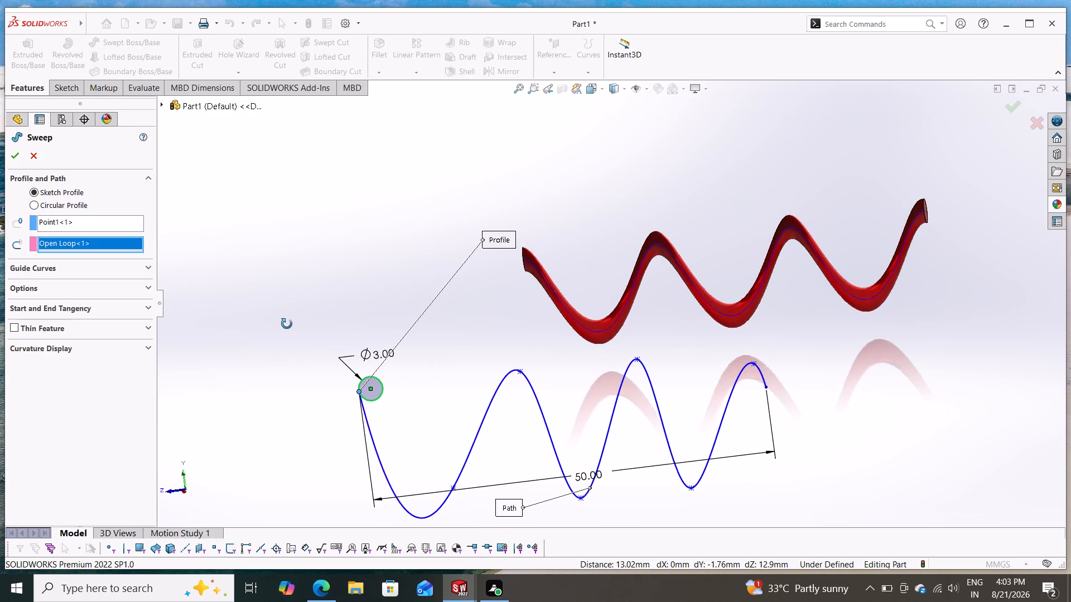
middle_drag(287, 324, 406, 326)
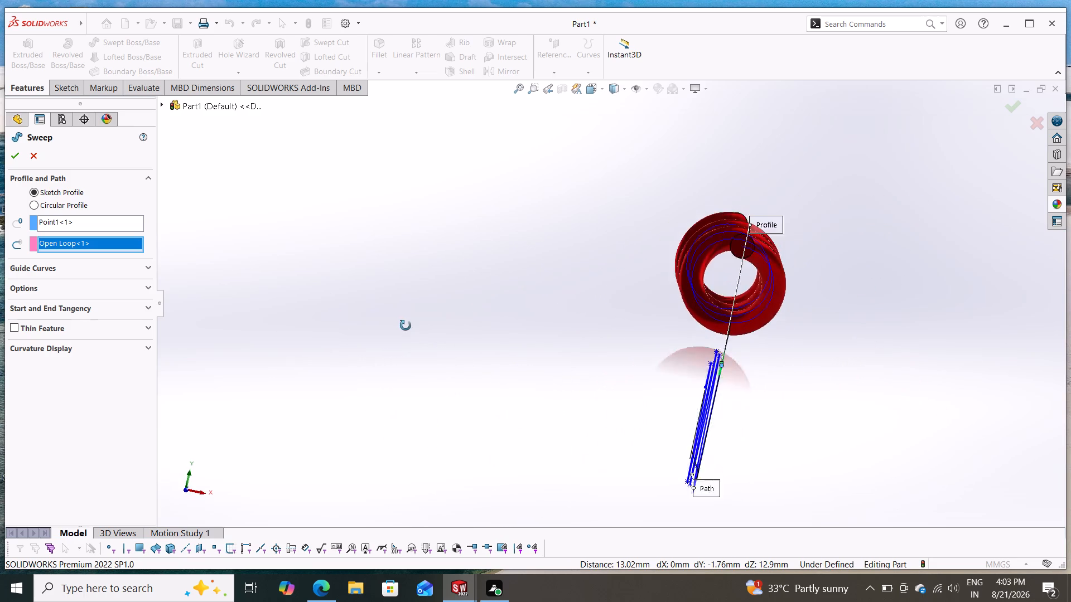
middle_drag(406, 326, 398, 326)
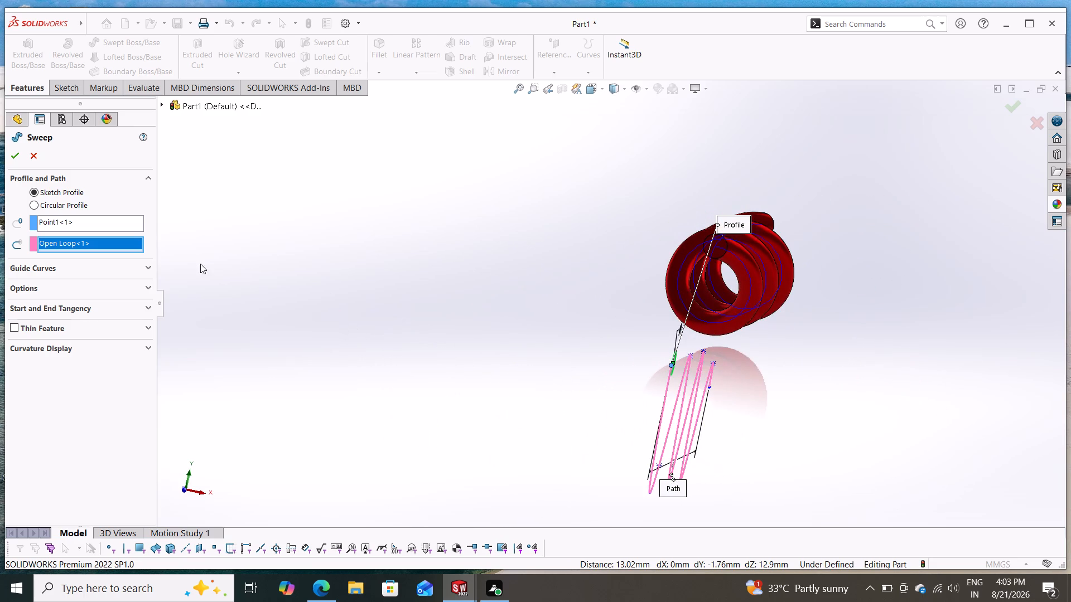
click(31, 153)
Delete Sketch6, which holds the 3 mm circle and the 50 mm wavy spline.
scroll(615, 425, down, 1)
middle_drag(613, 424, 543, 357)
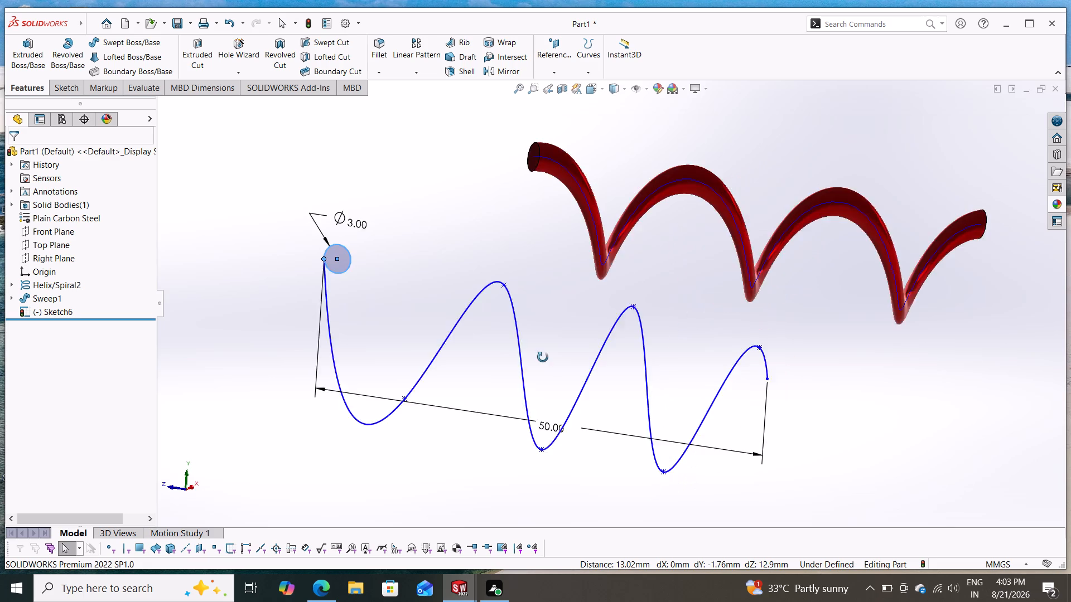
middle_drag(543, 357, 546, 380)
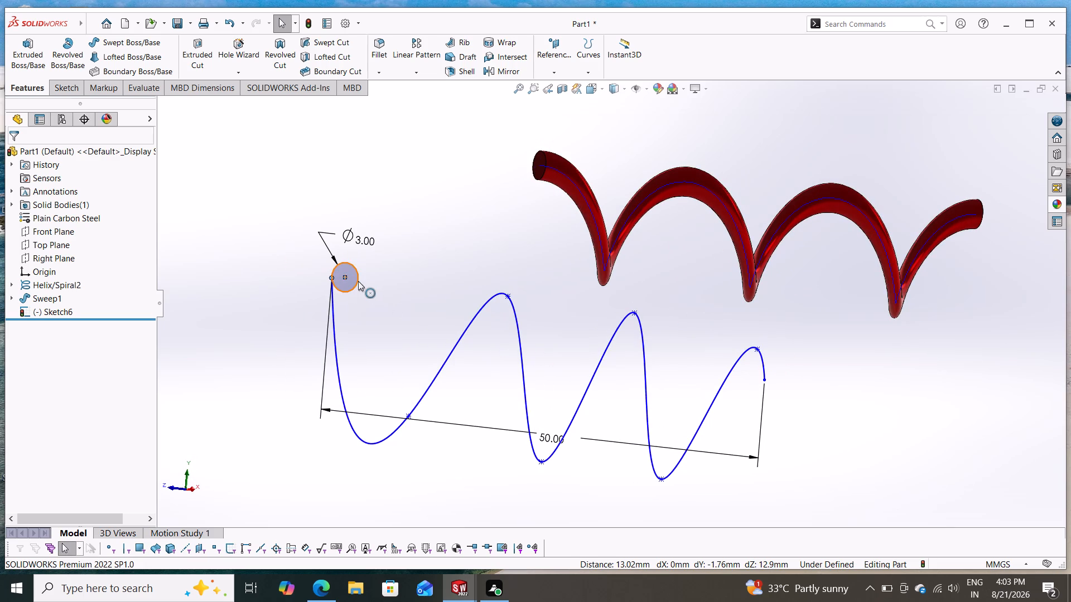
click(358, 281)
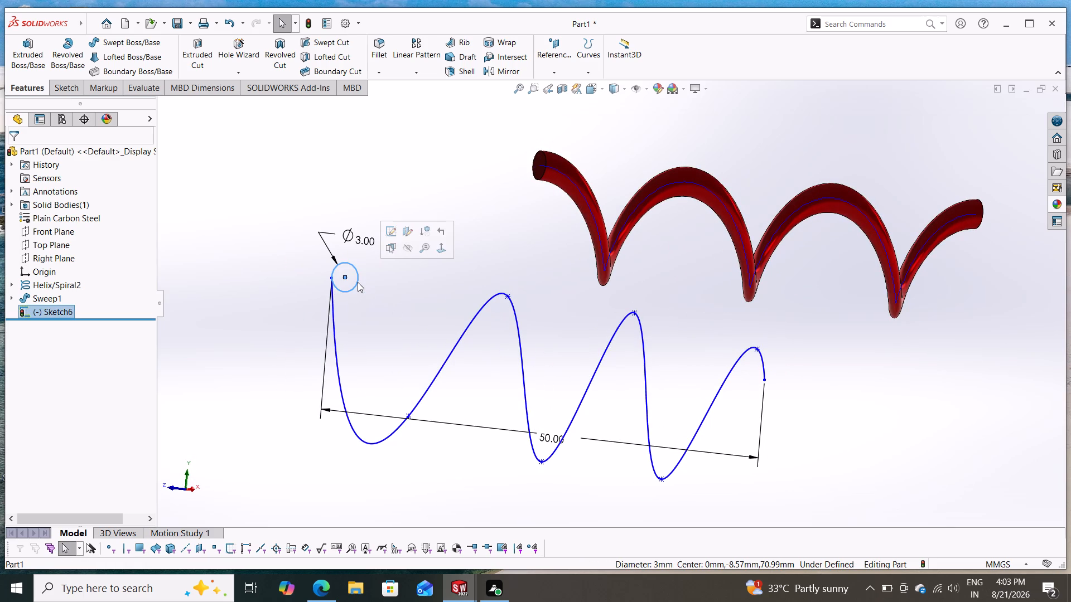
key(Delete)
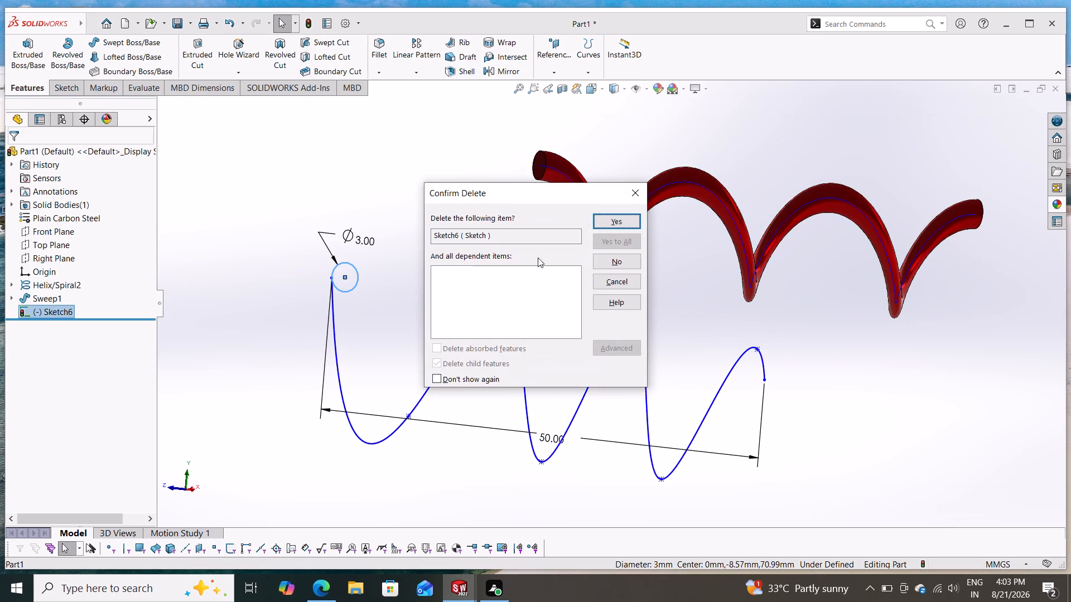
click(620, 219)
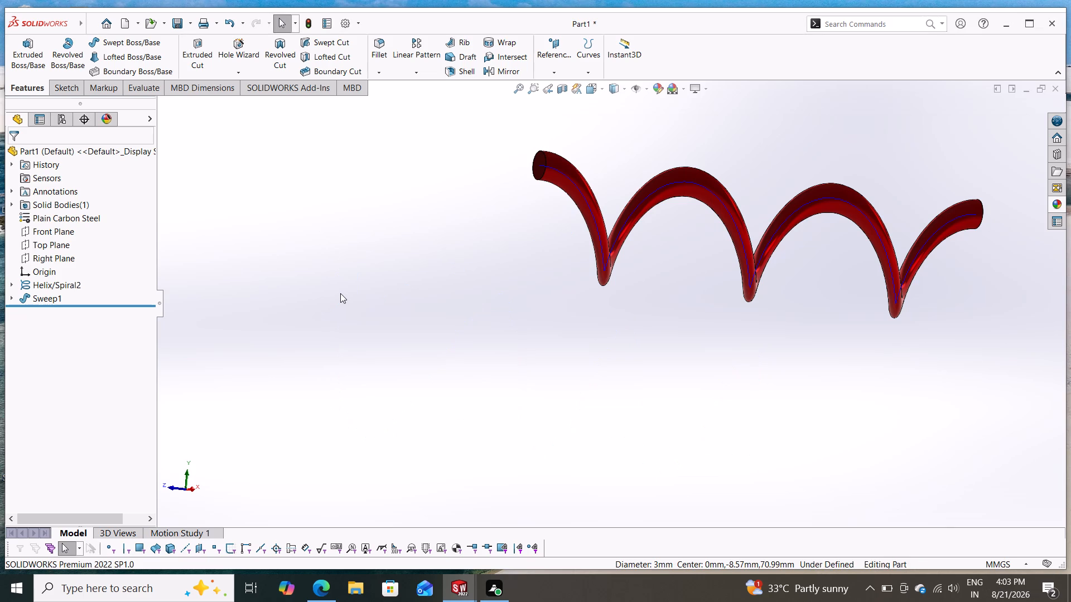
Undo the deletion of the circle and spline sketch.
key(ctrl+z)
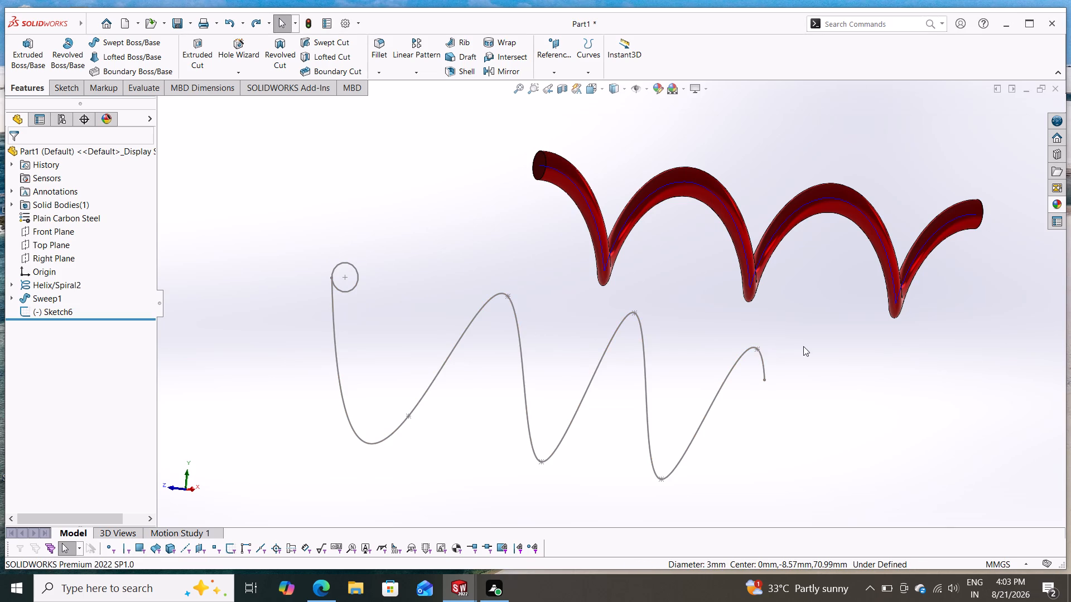
Delete the restored Sketch6 with its circle and wavy spline, leaving the red helix spring in the part.
drag(803, 346, 319, 451)
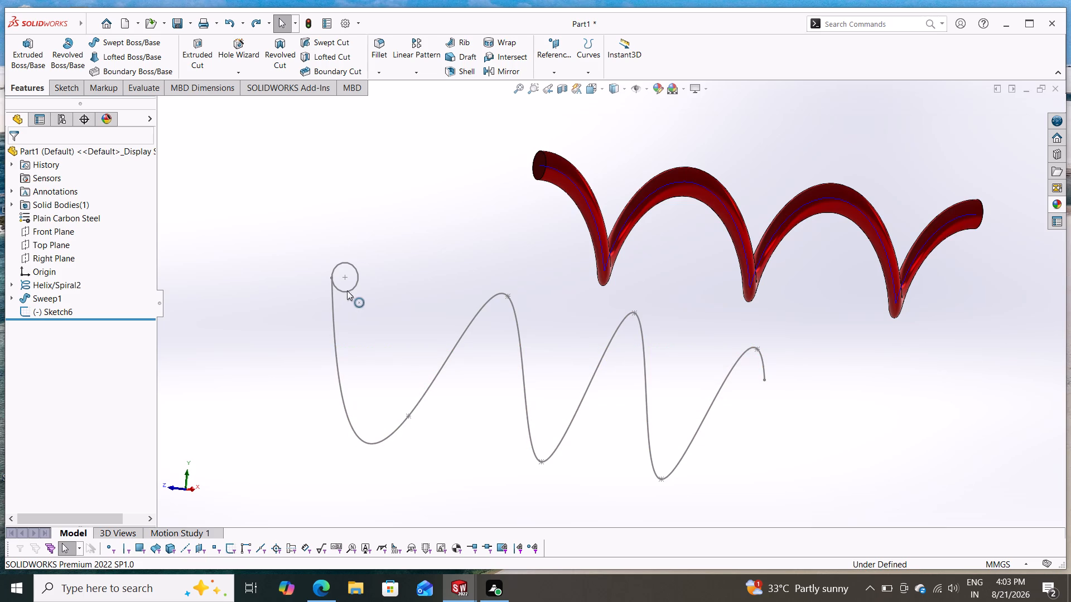
click(351, 287)
key(Delete)
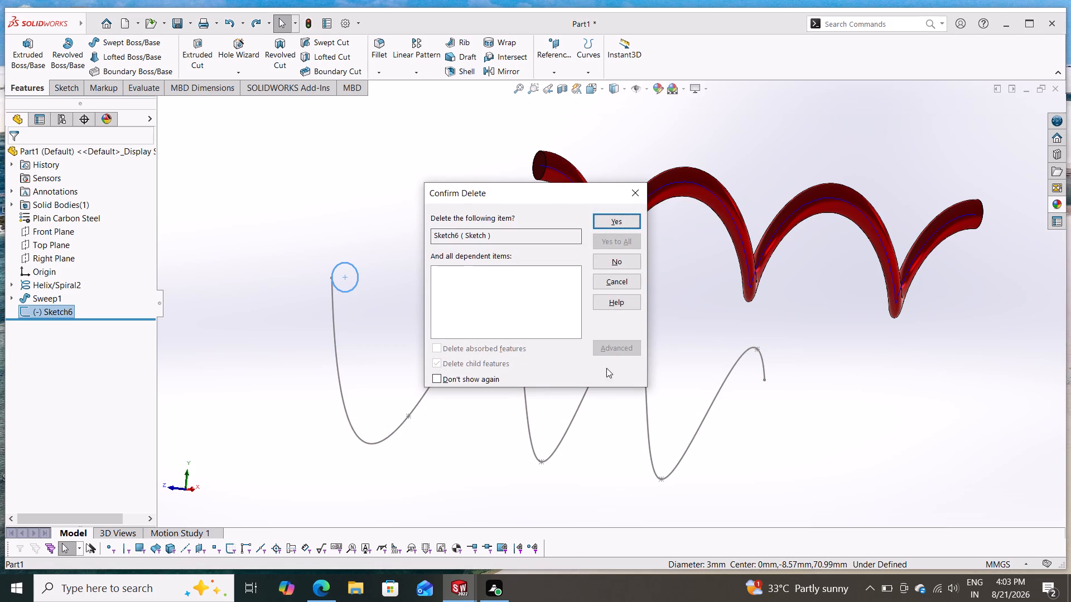
click(600, 222)
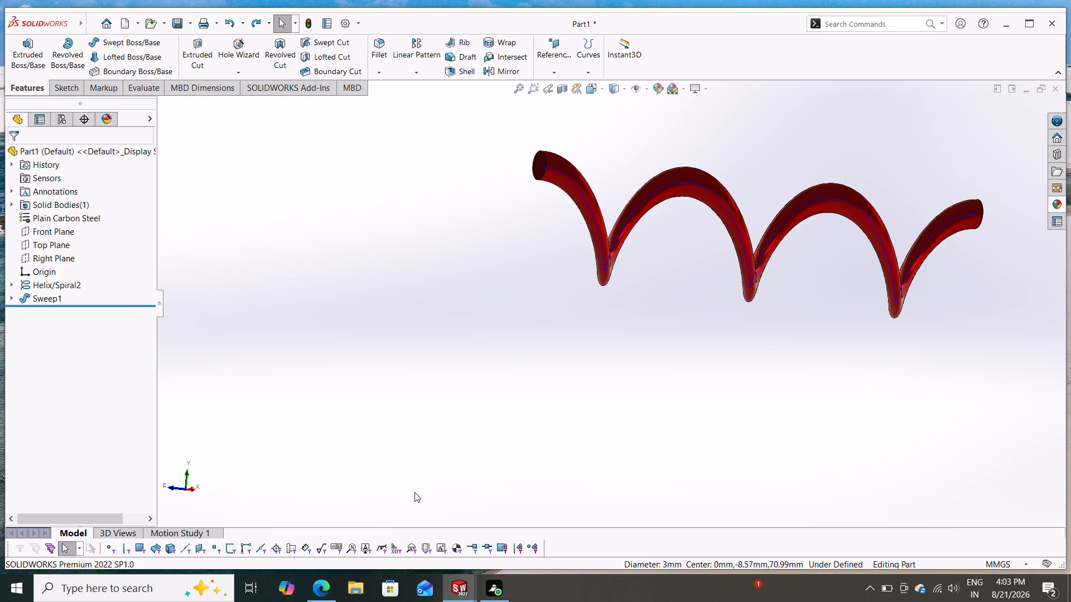
Save the part in Documents as a SOLIDWORKS Part named helical.
click(189, 26)
click(197, 55)
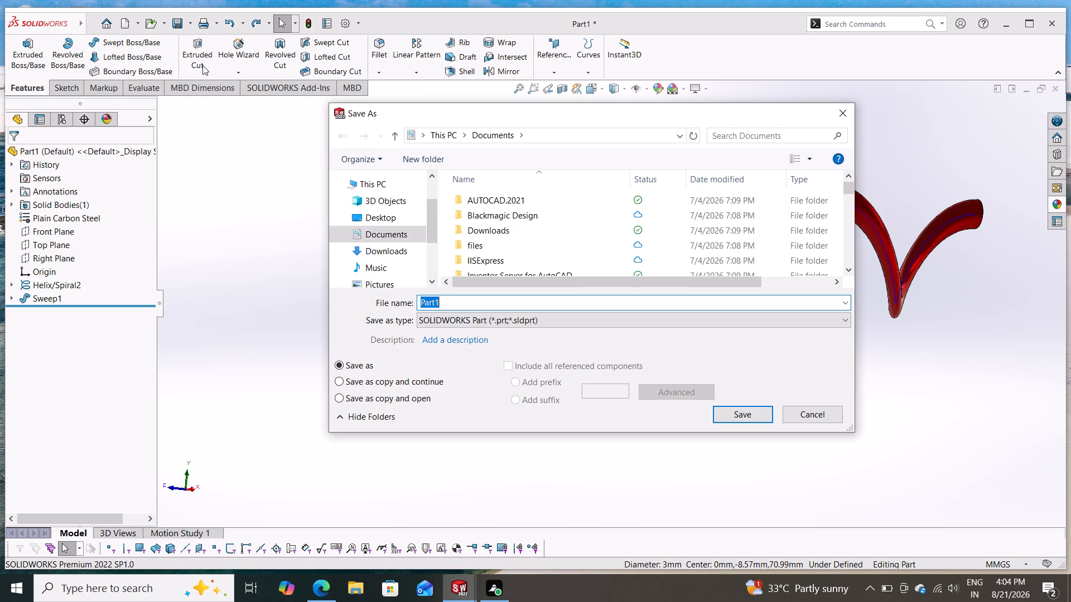
text(he)
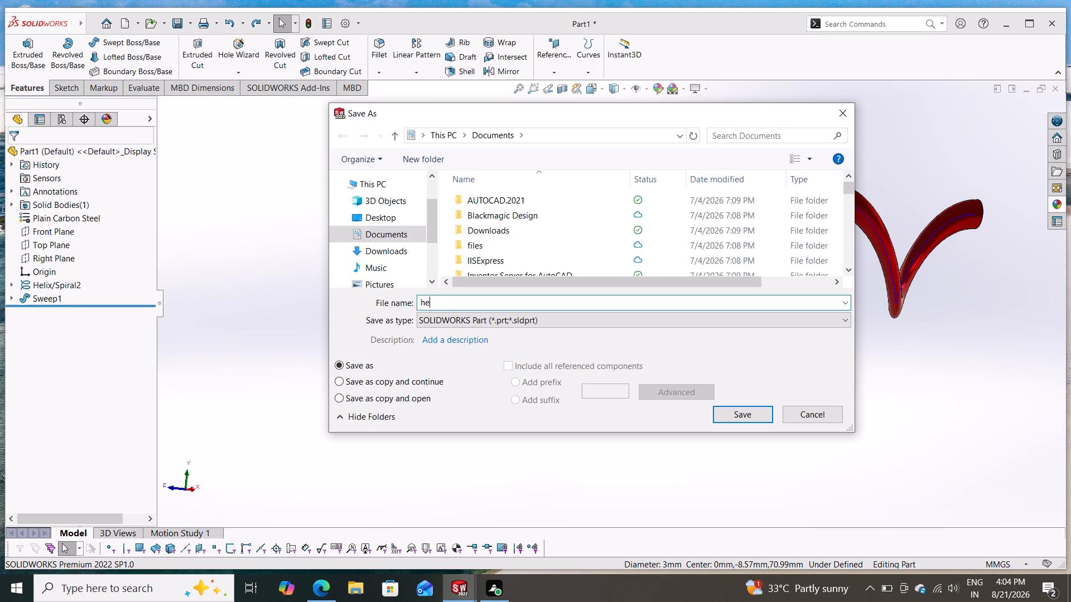
key(l)
text(ica)
key(l)
click(747, 414)
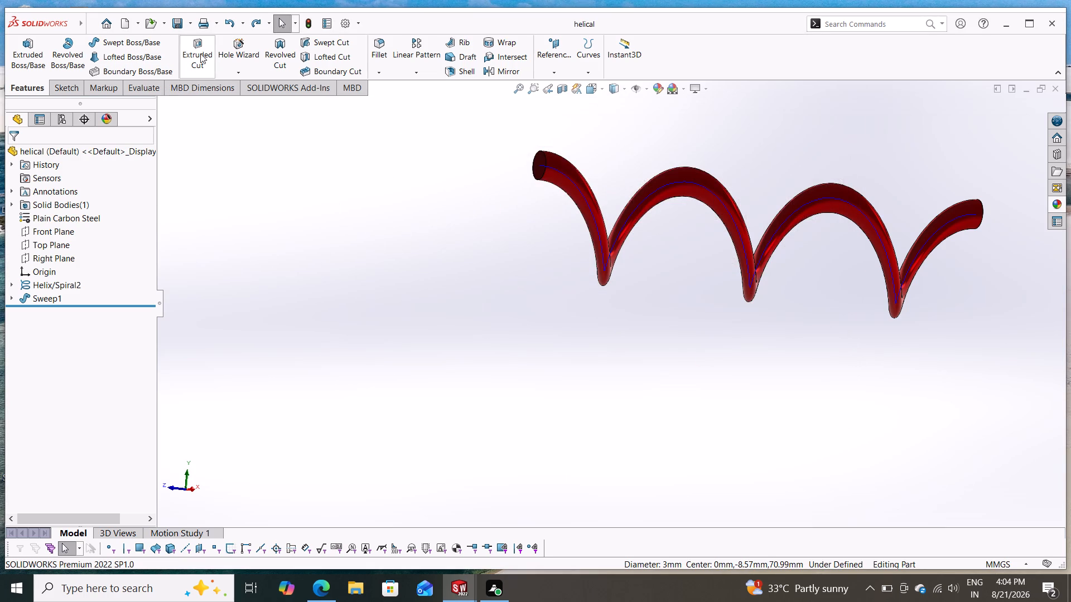
Save the helical part as an Adobe Portable Document Format (*.pdf) file in Documents, keeping the name helical.
click(193, 26)
click(197, 53)
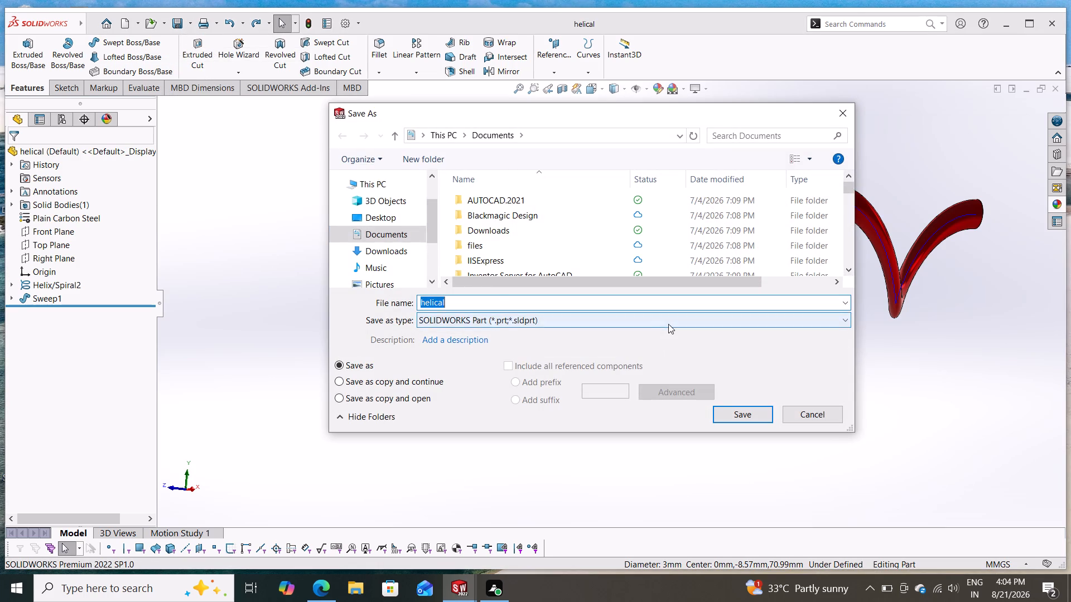
click(668, 324)
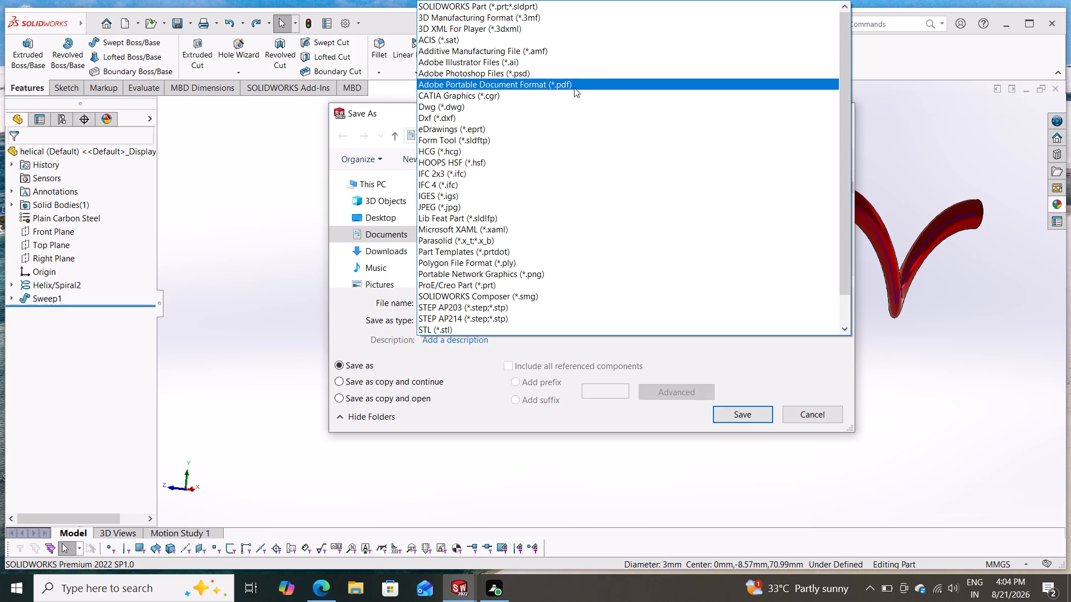
click(574, 88)
click(745, 445)
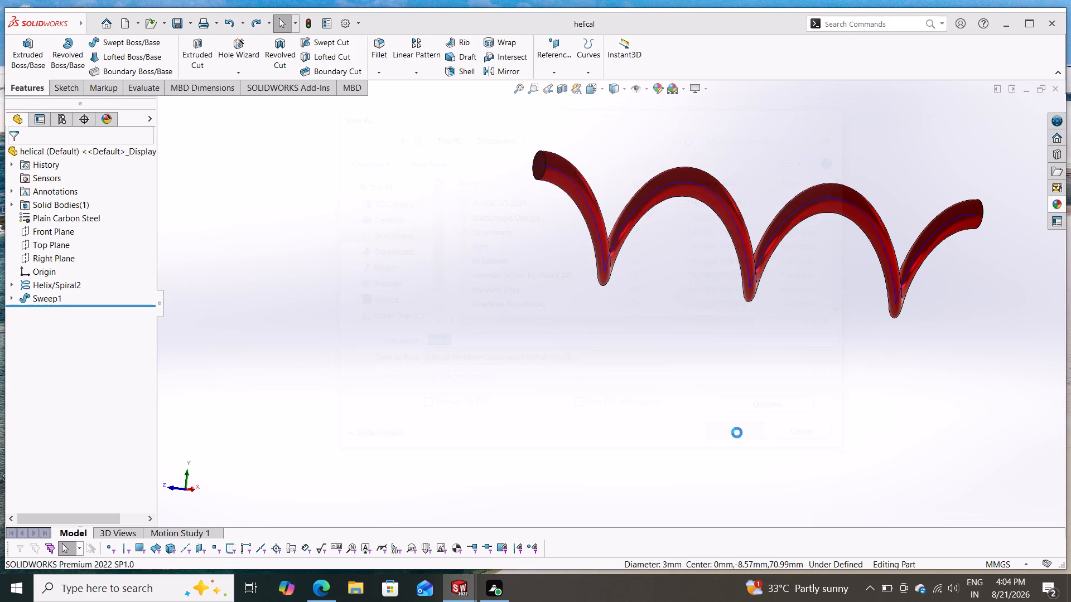